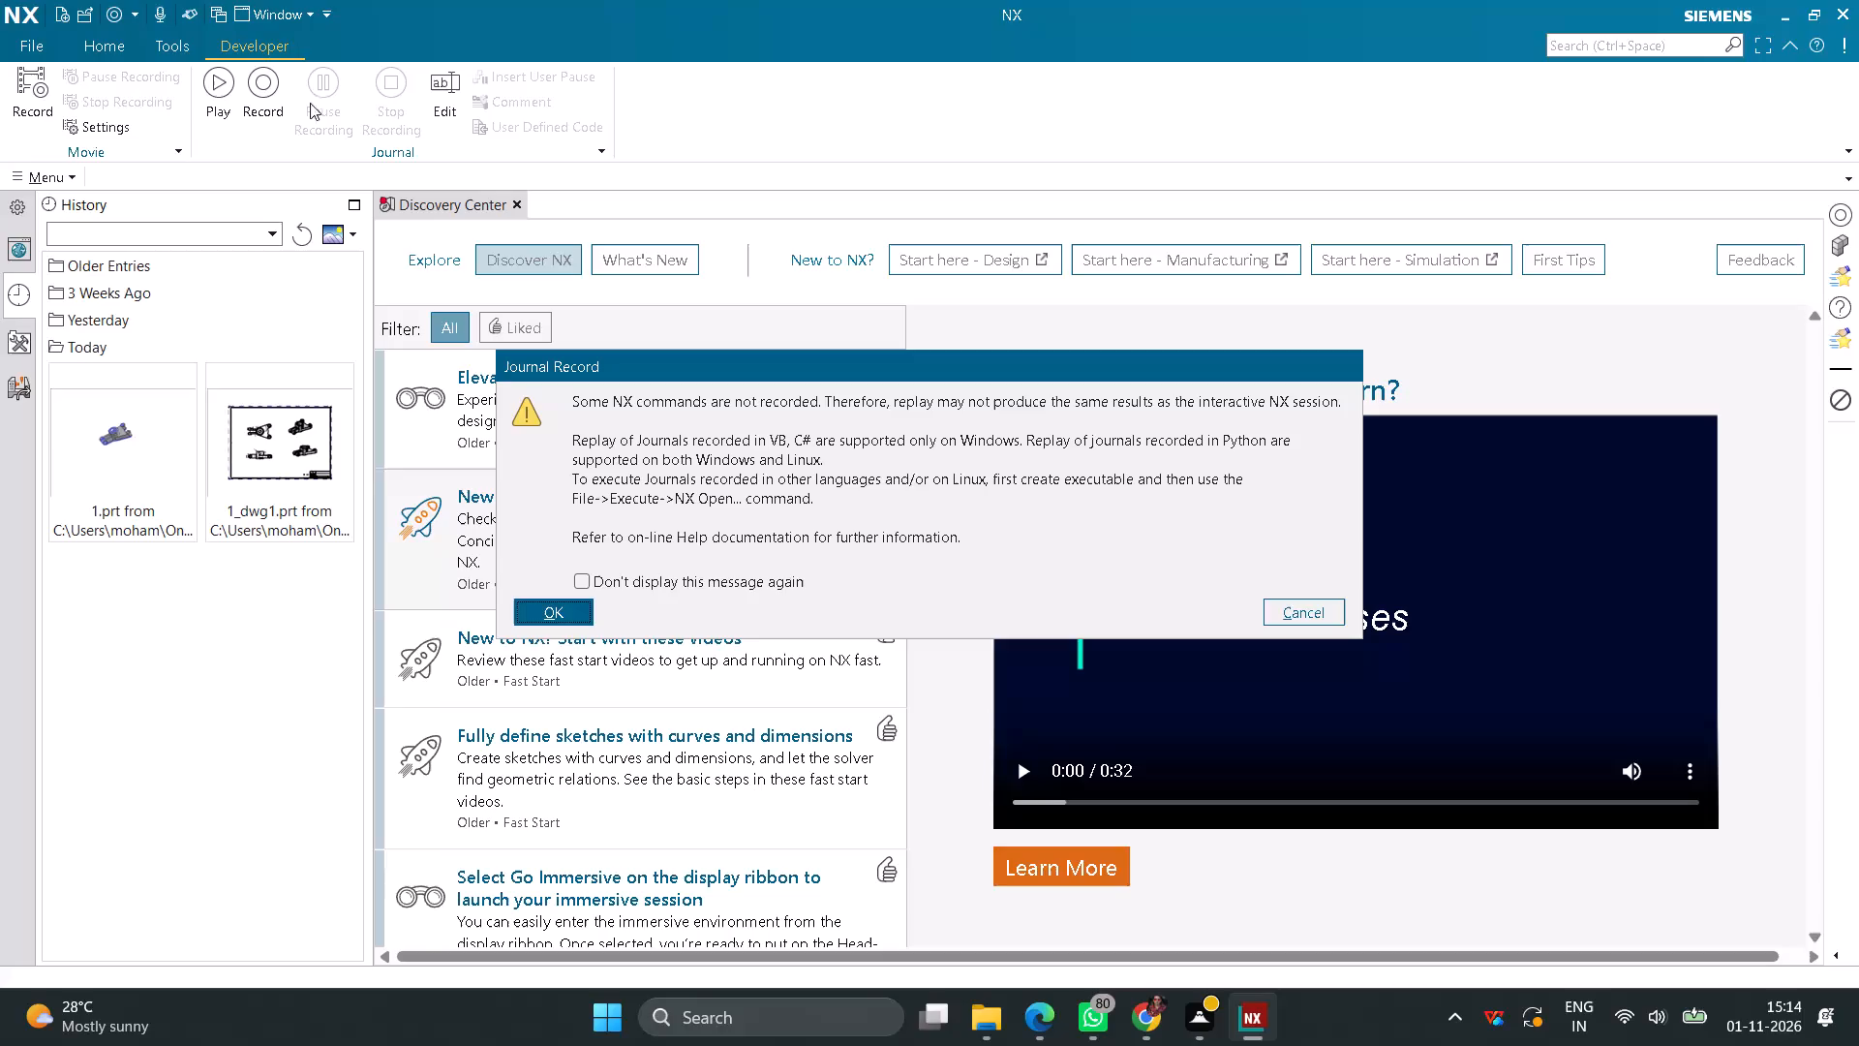
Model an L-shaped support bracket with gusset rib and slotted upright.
Start recording an NX journal named journal in the internship folder on the Desktop.
click(589, 619)
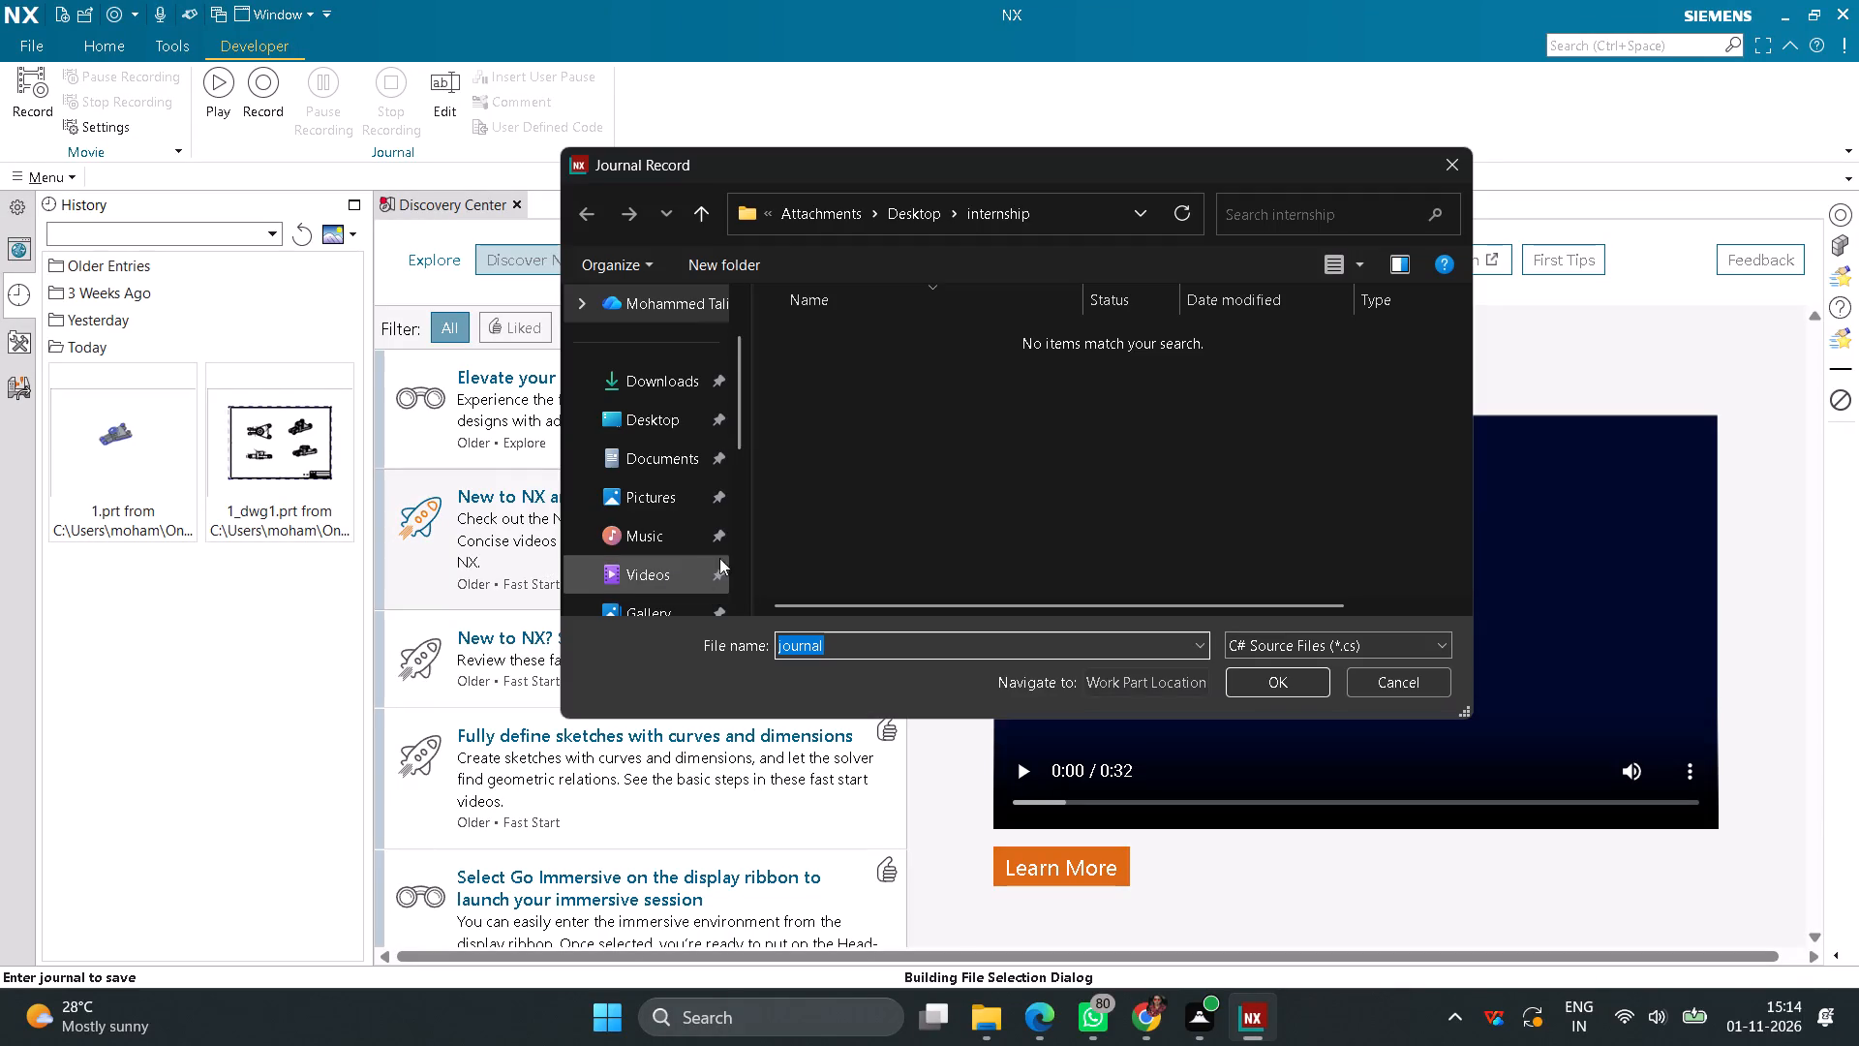
double_click(662, 430)
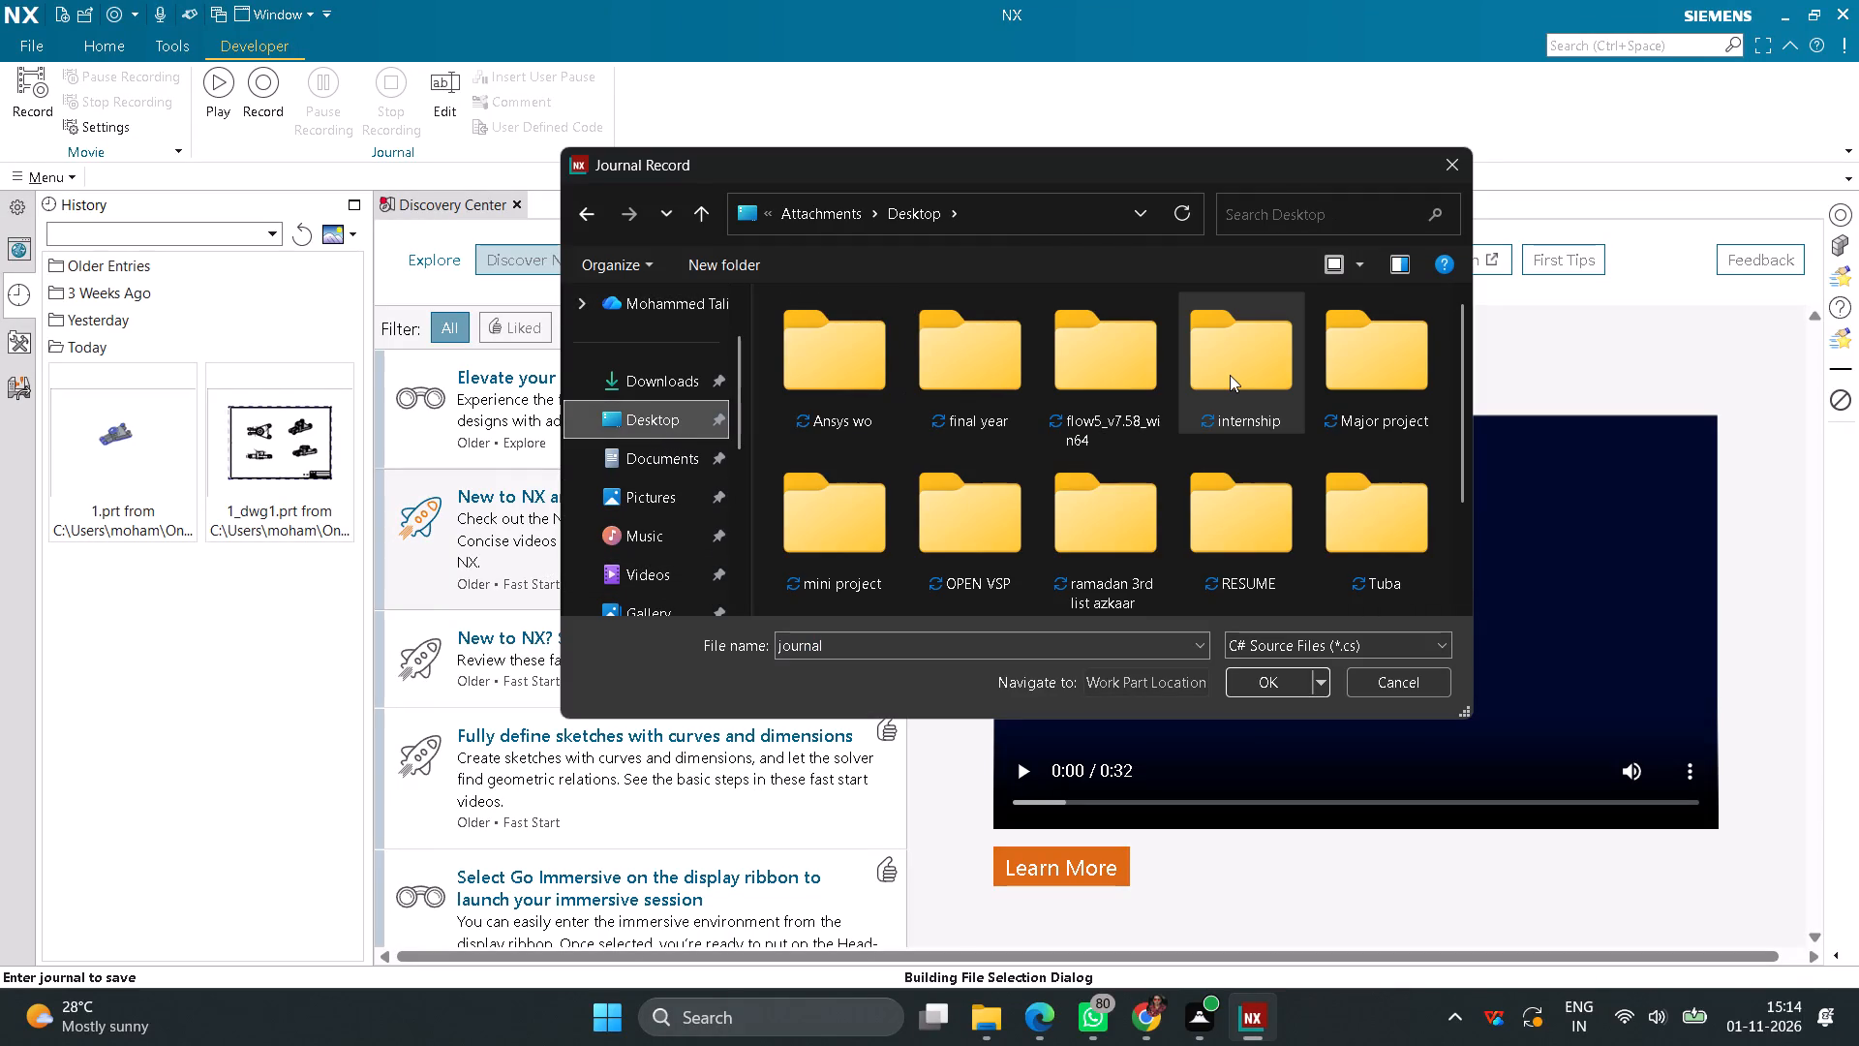
double_click(1230, 375)
click(1299, 683)
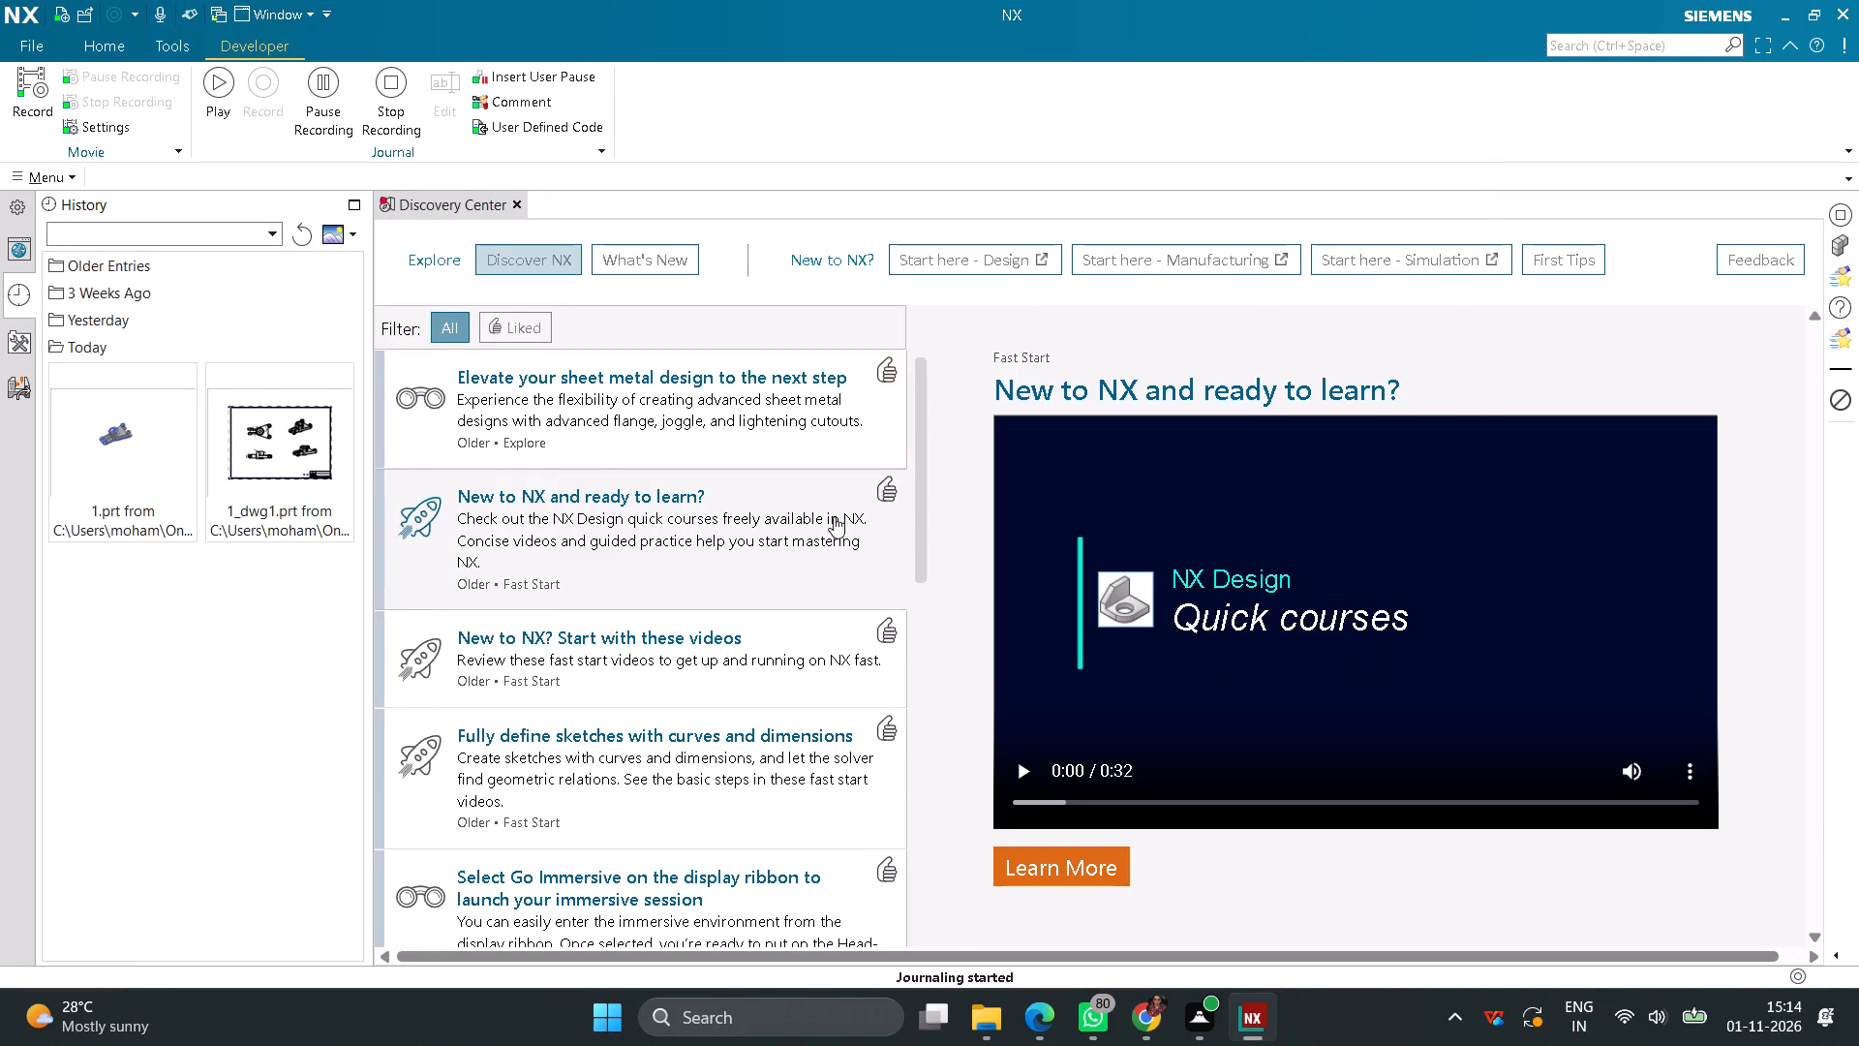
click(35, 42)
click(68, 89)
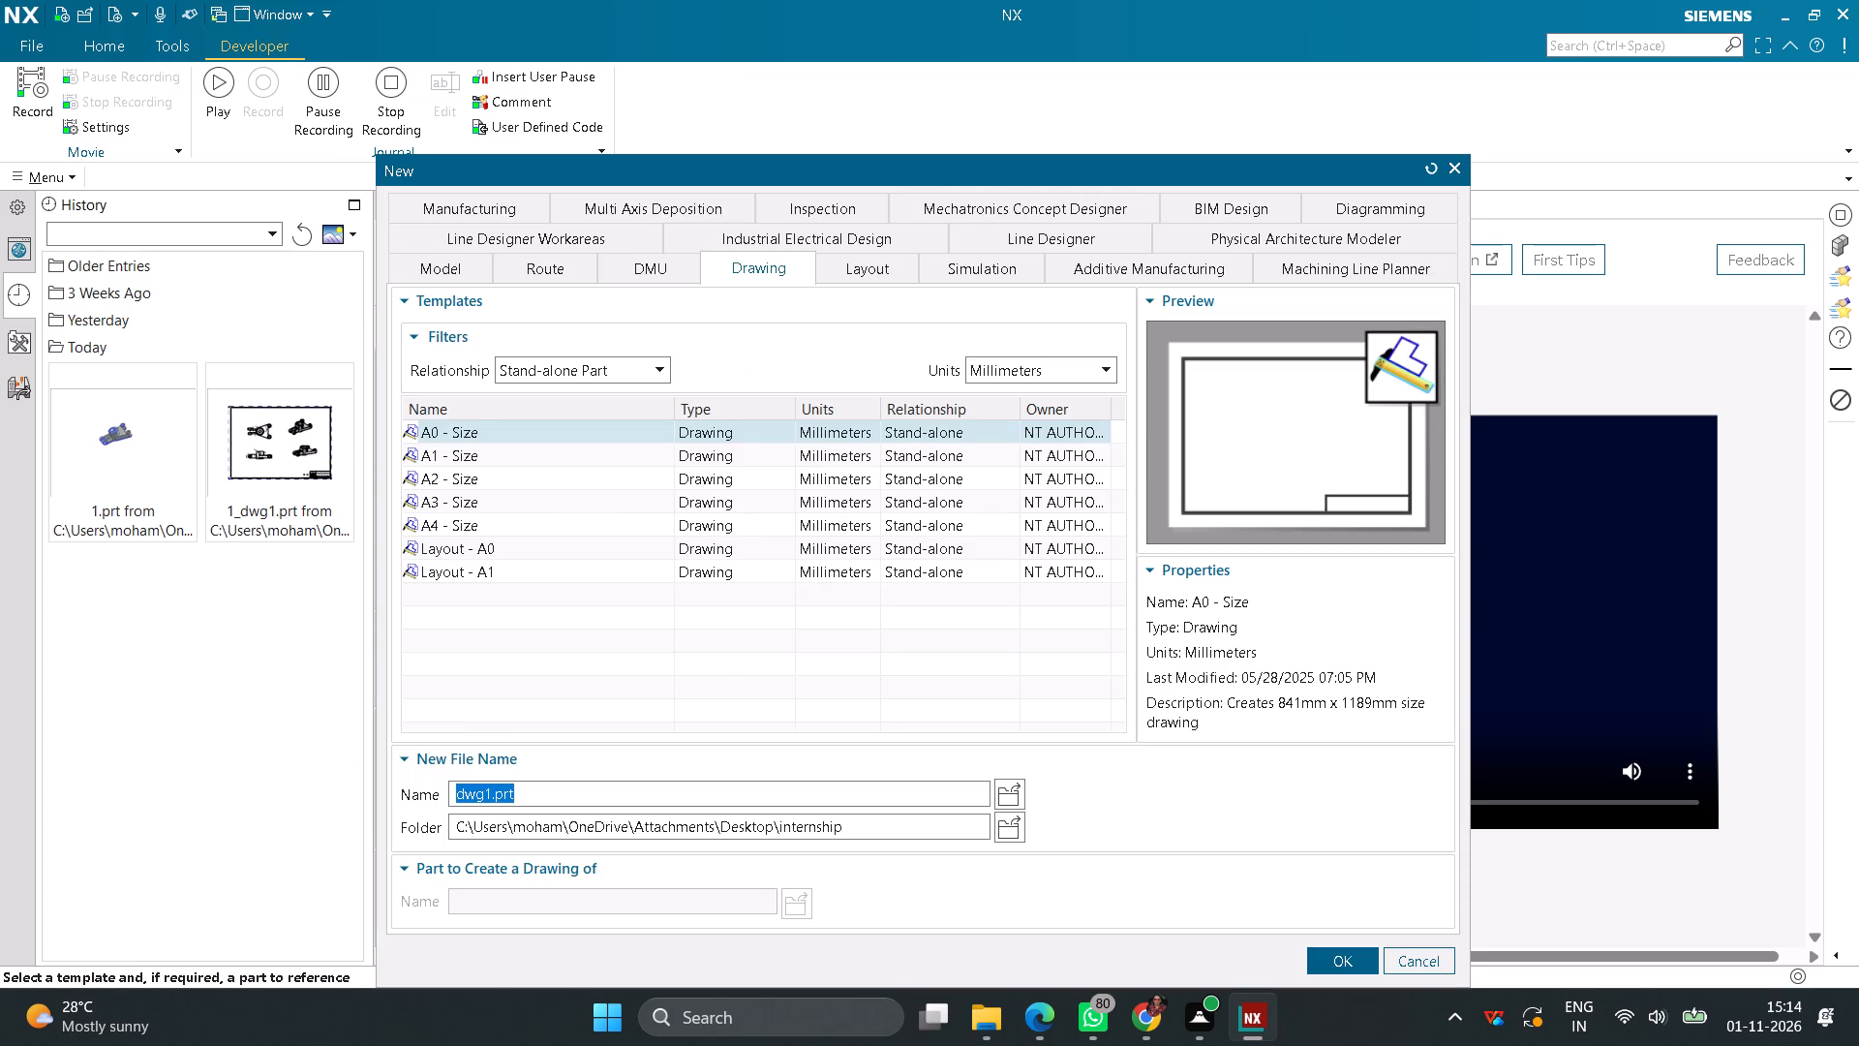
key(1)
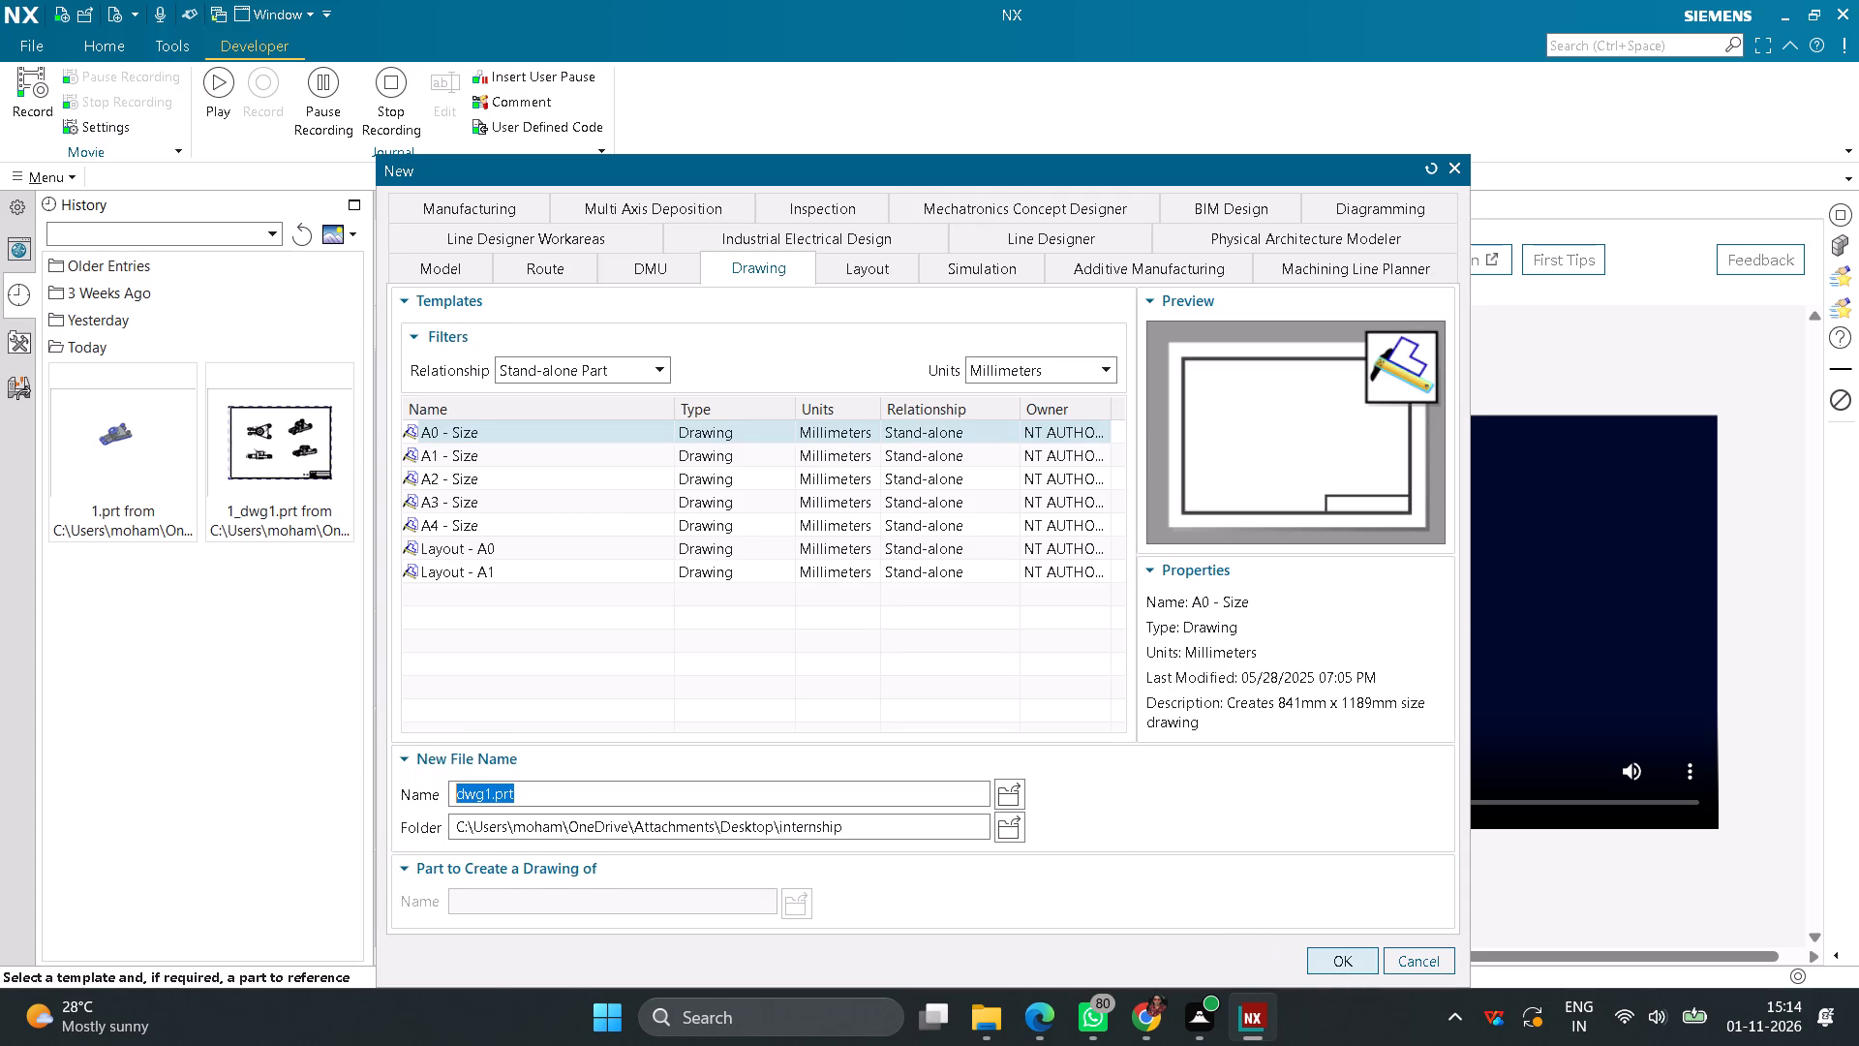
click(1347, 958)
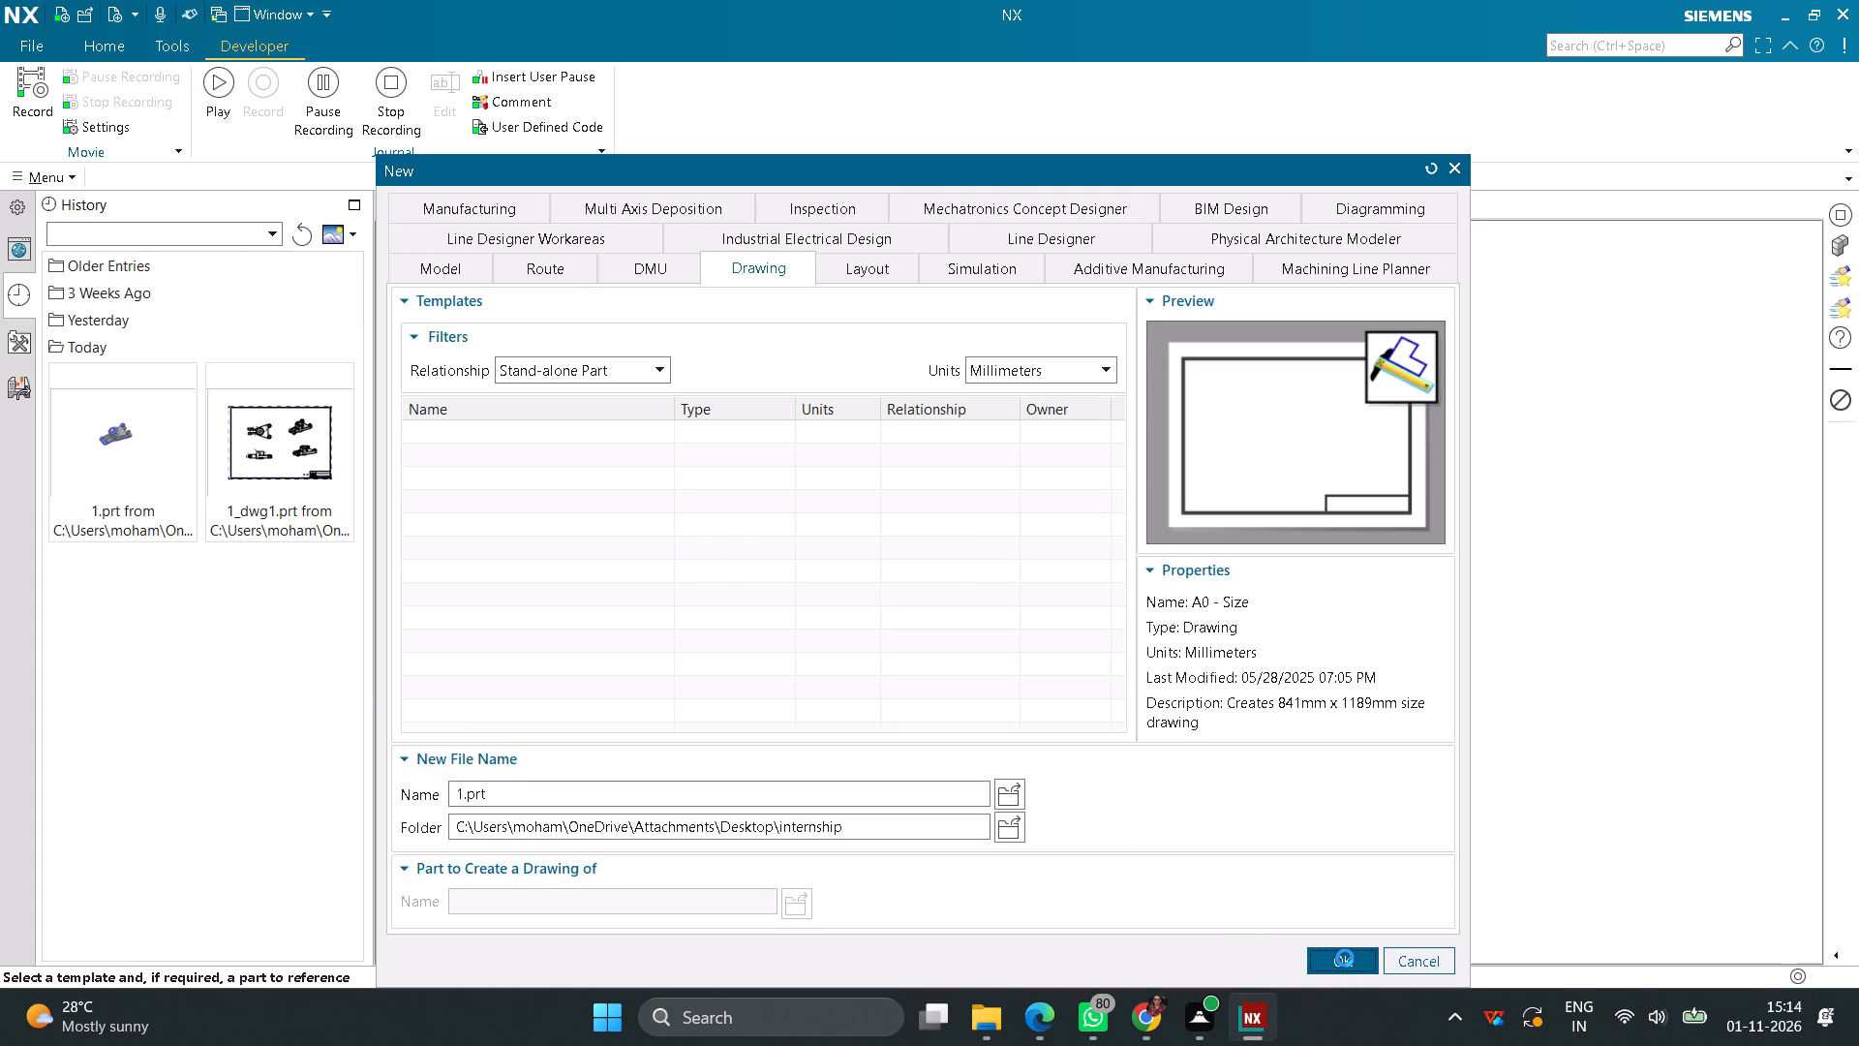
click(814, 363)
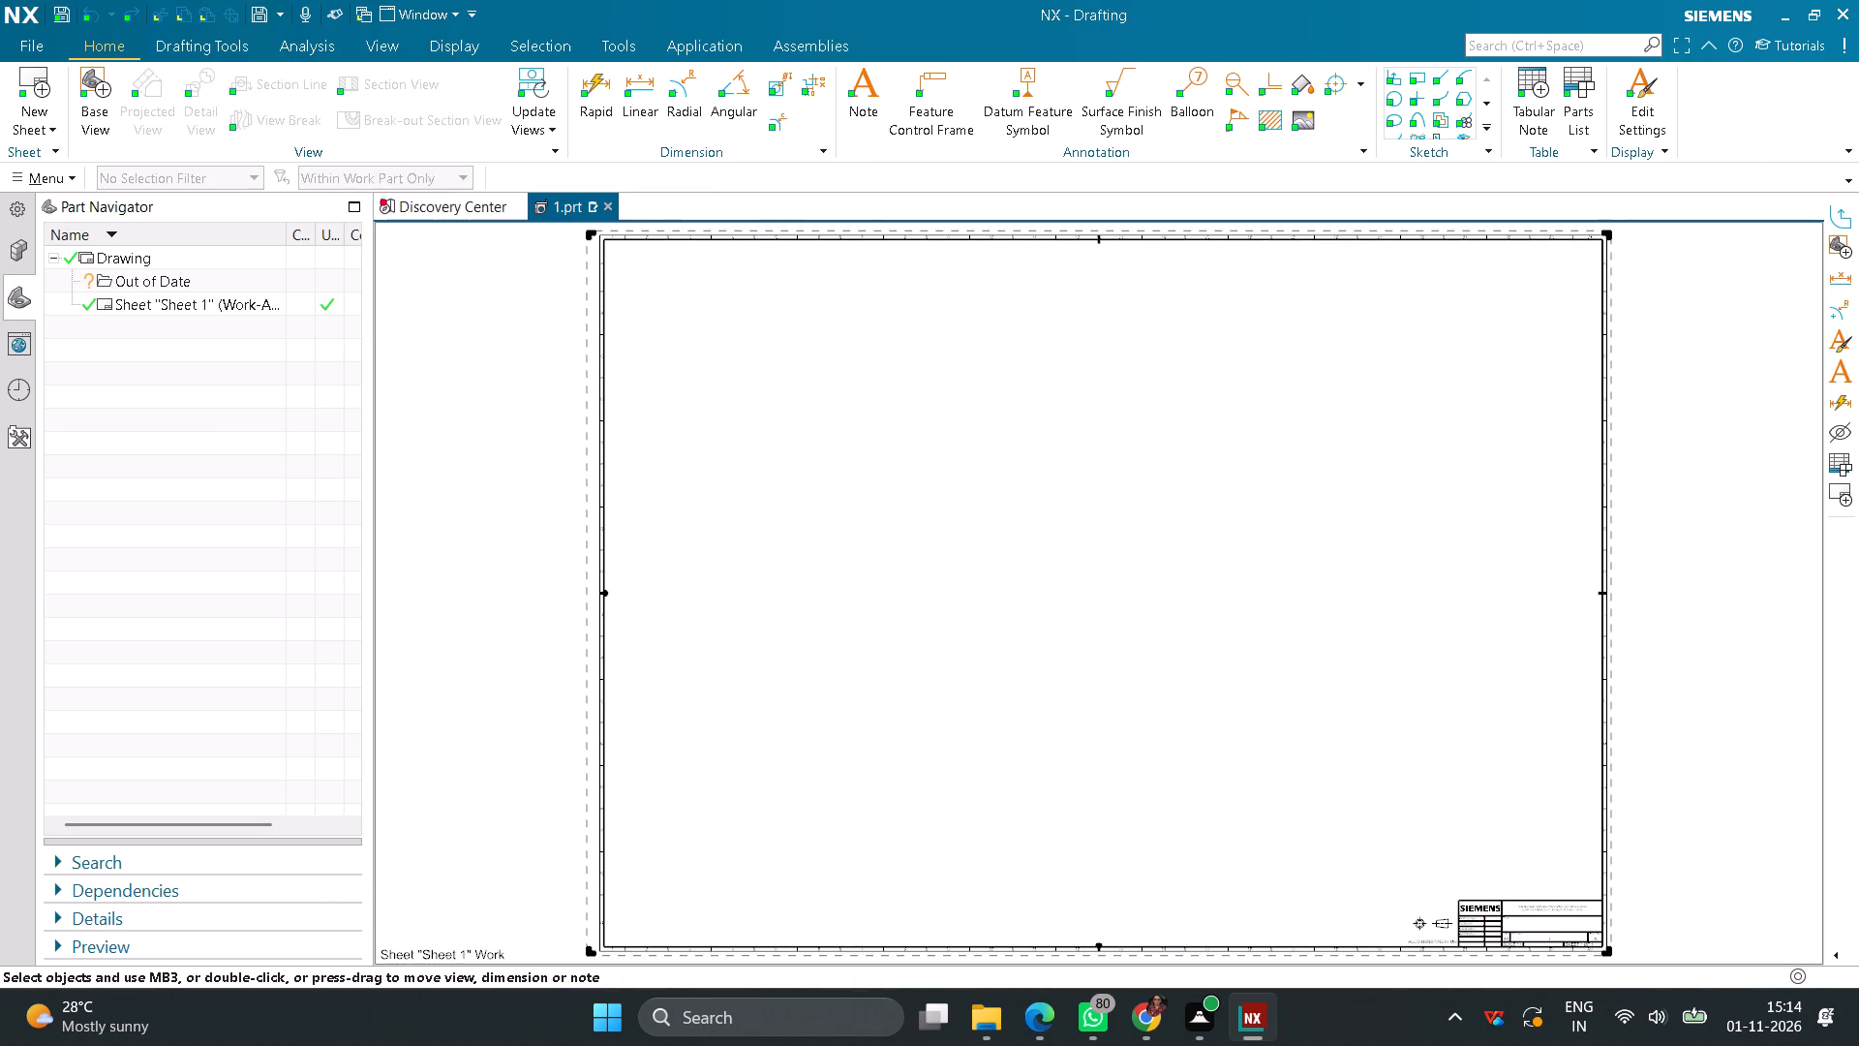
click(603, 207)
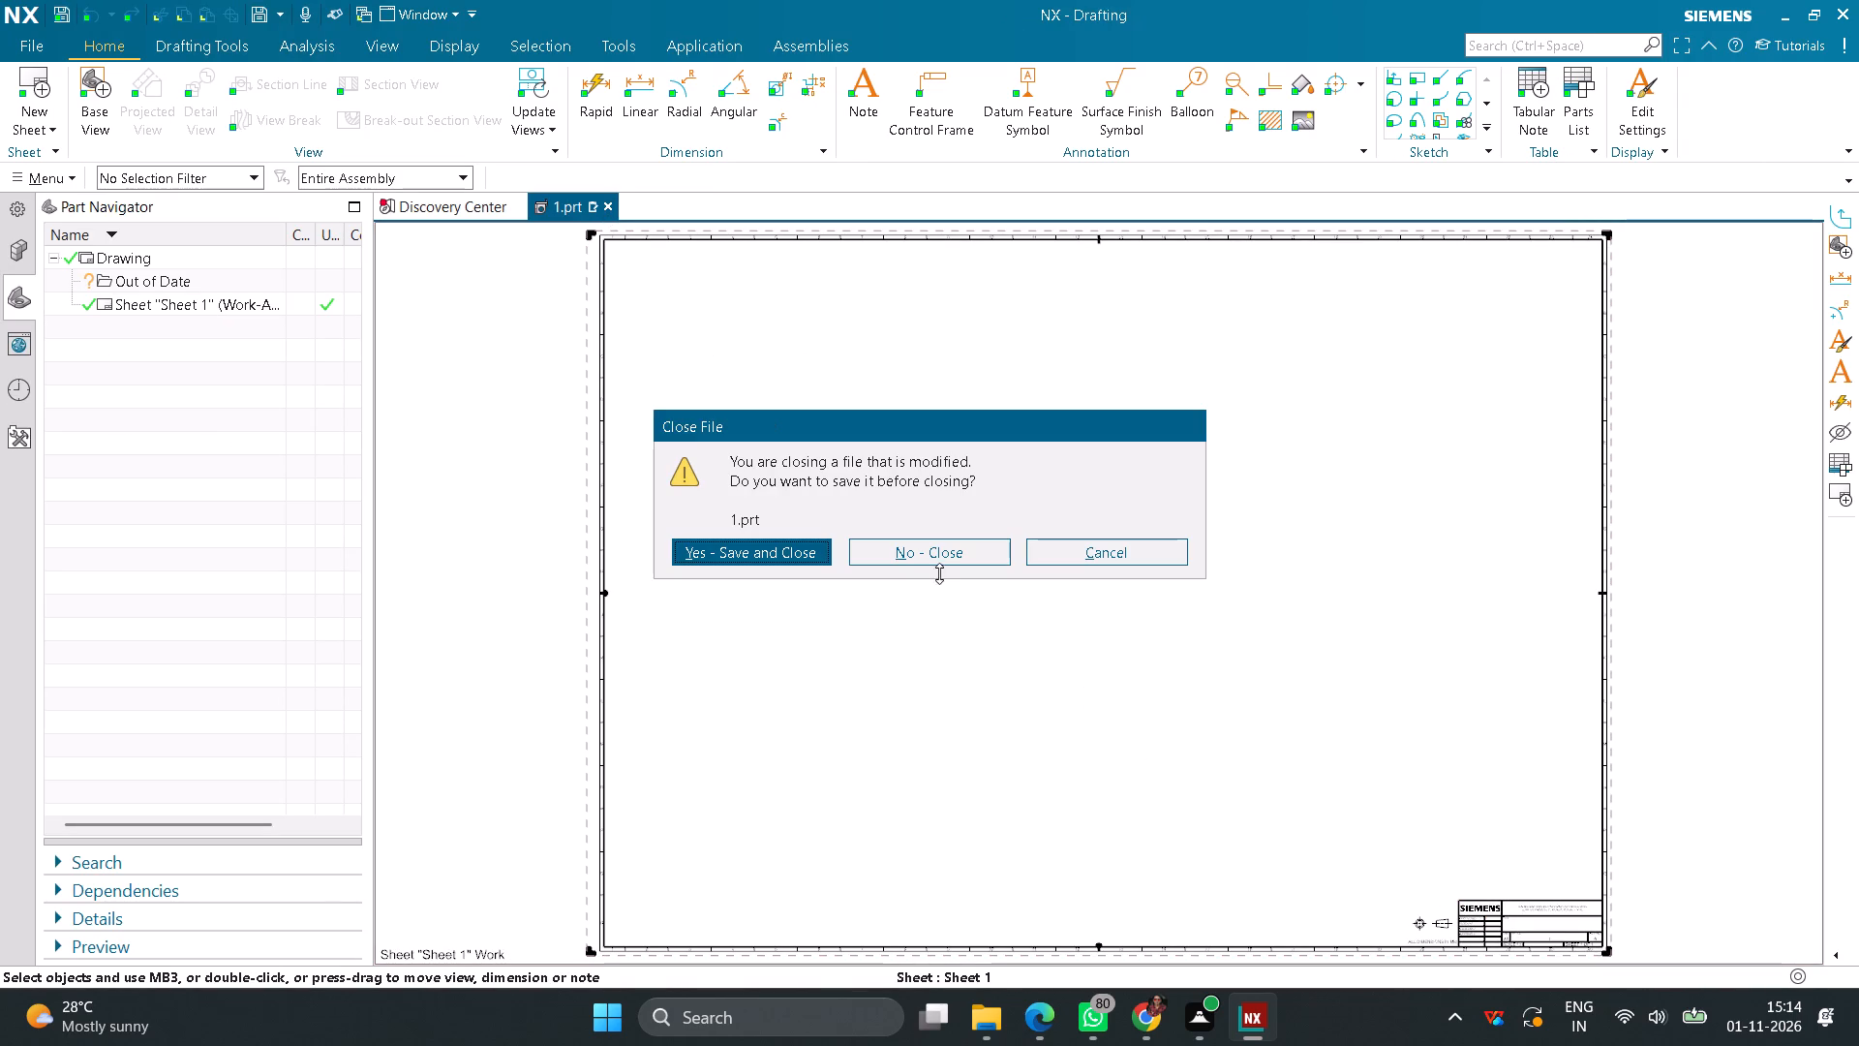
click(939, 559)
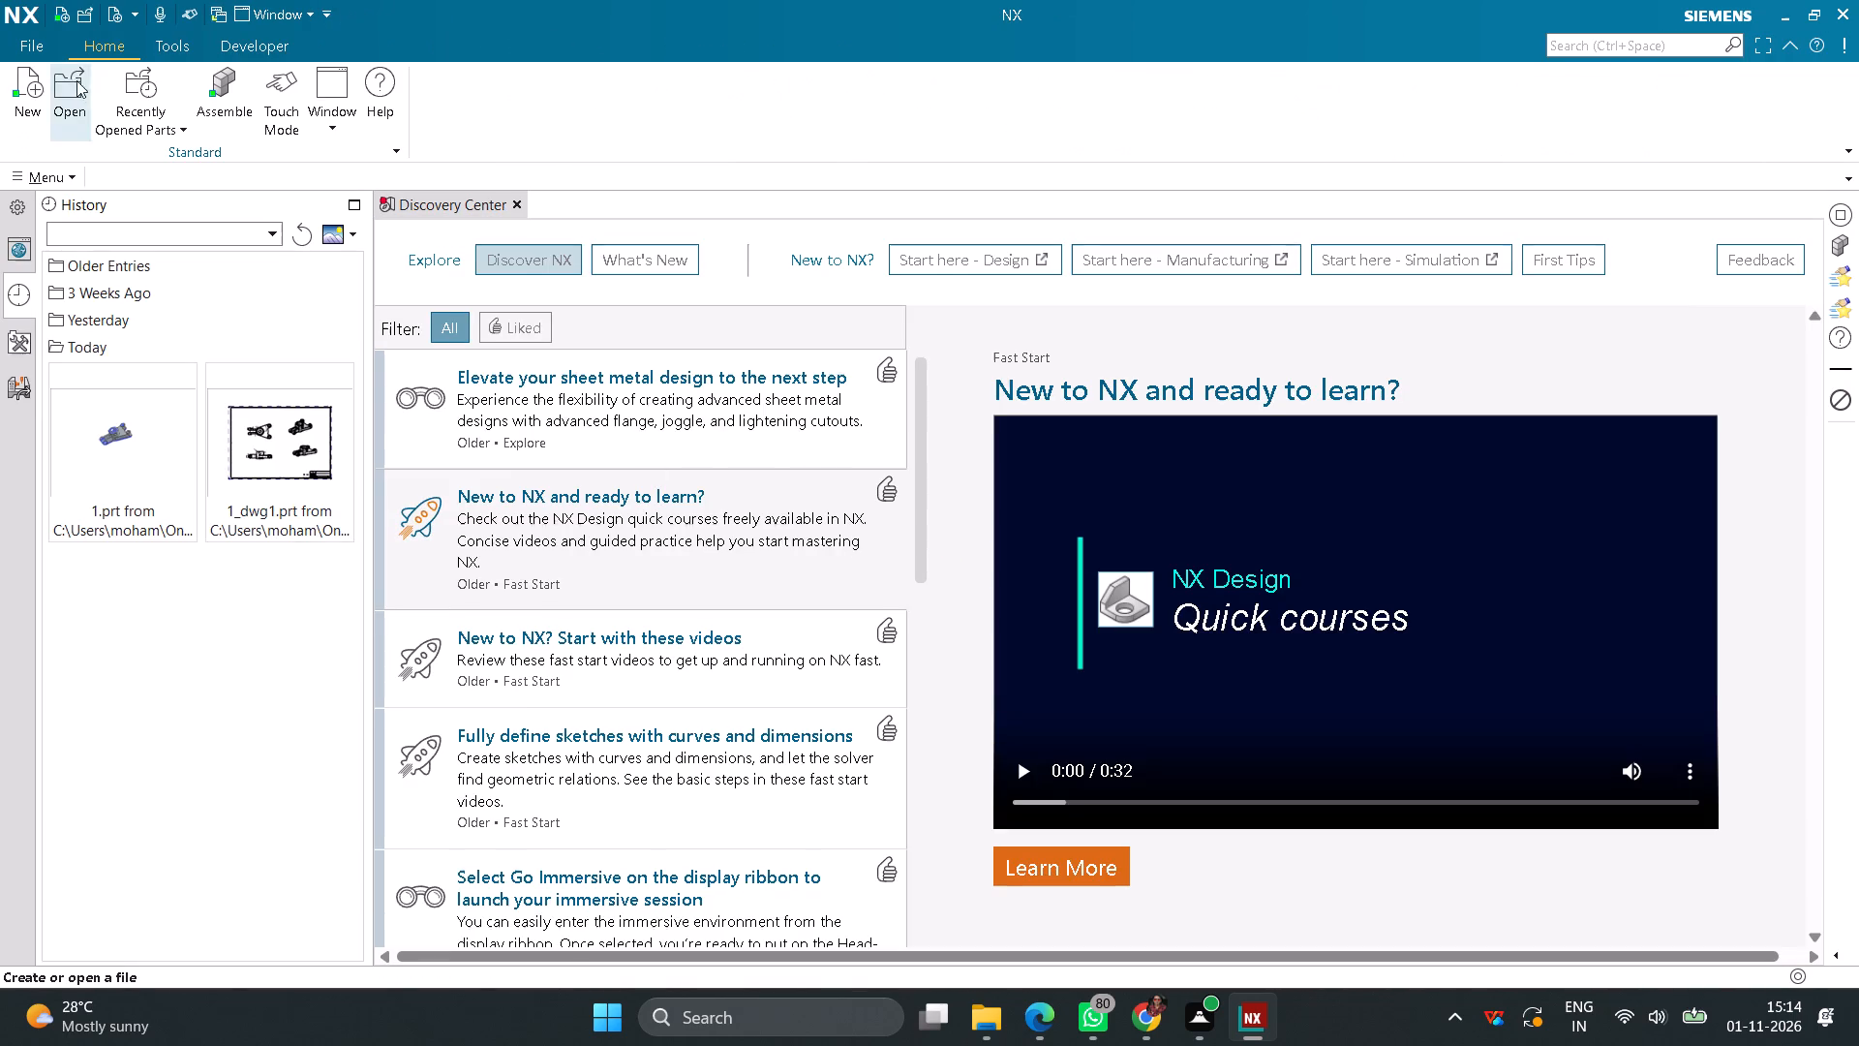
Create a new part from the millimetre Model template, named 1, in the internship folder.
click(30, 80)
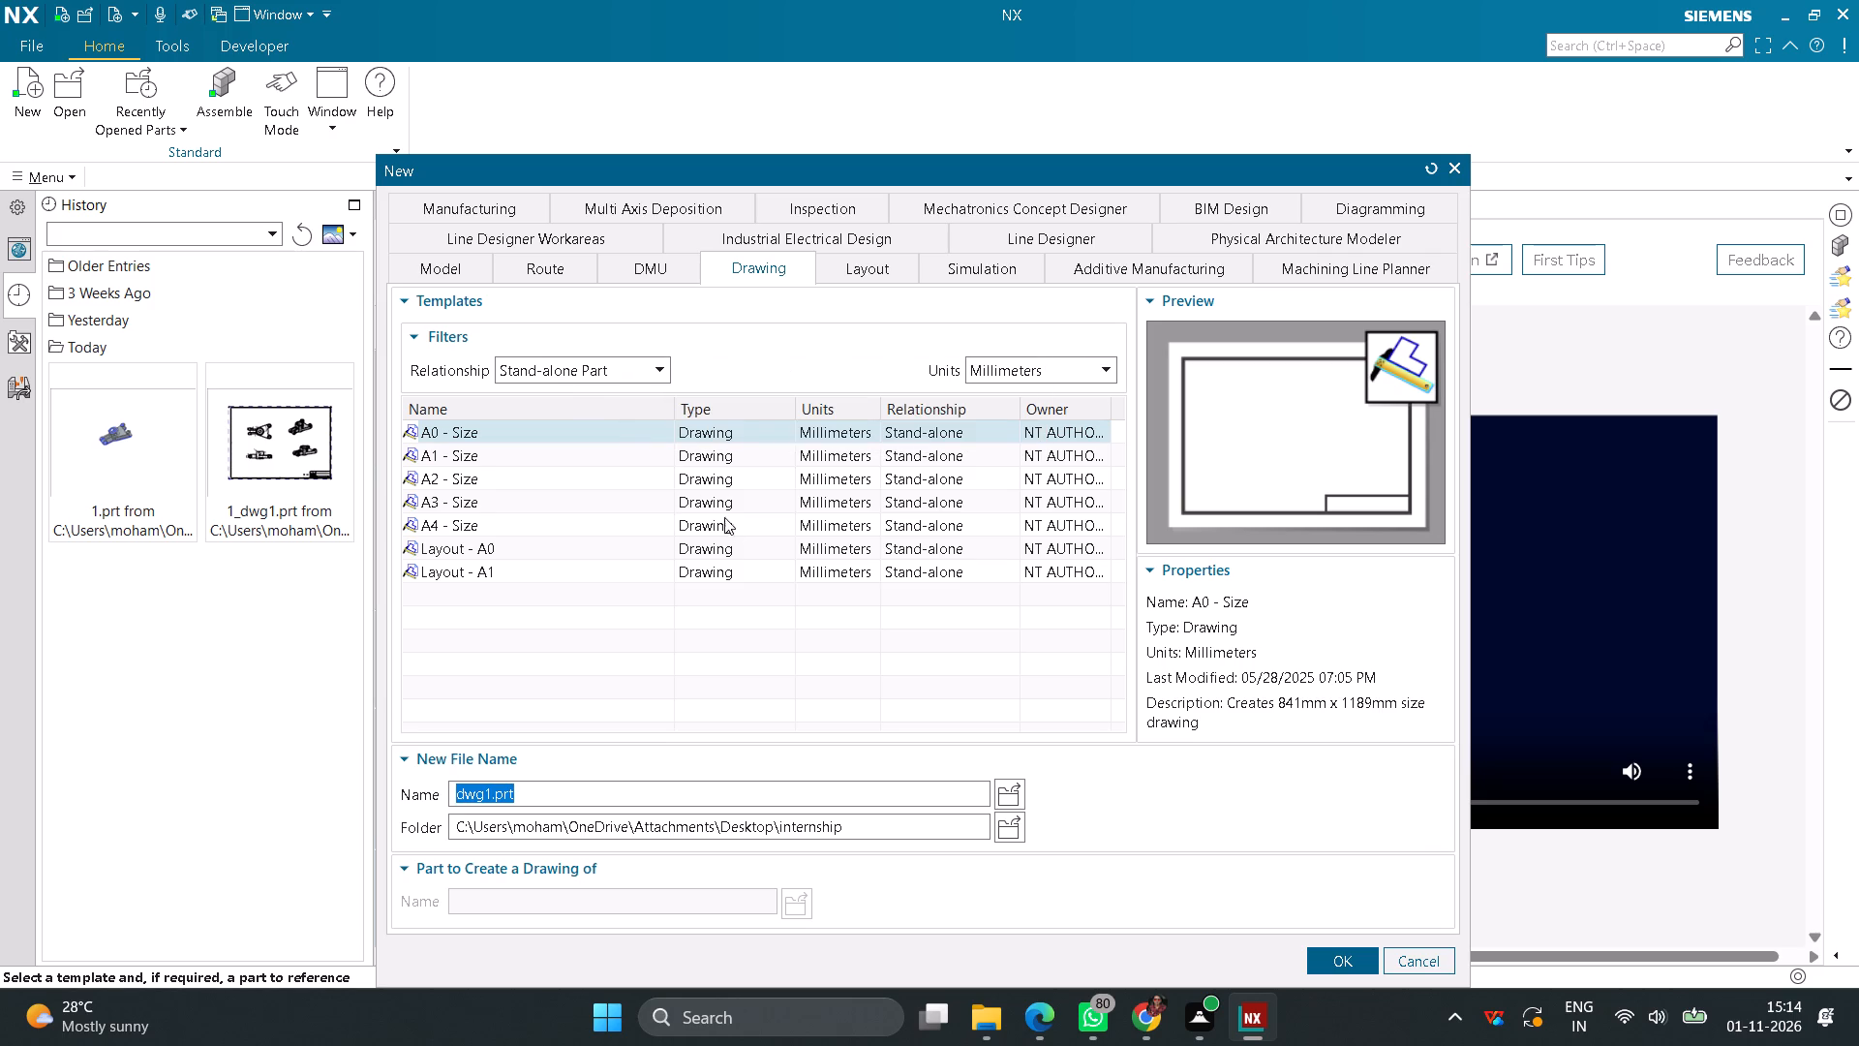
click(462, 263)
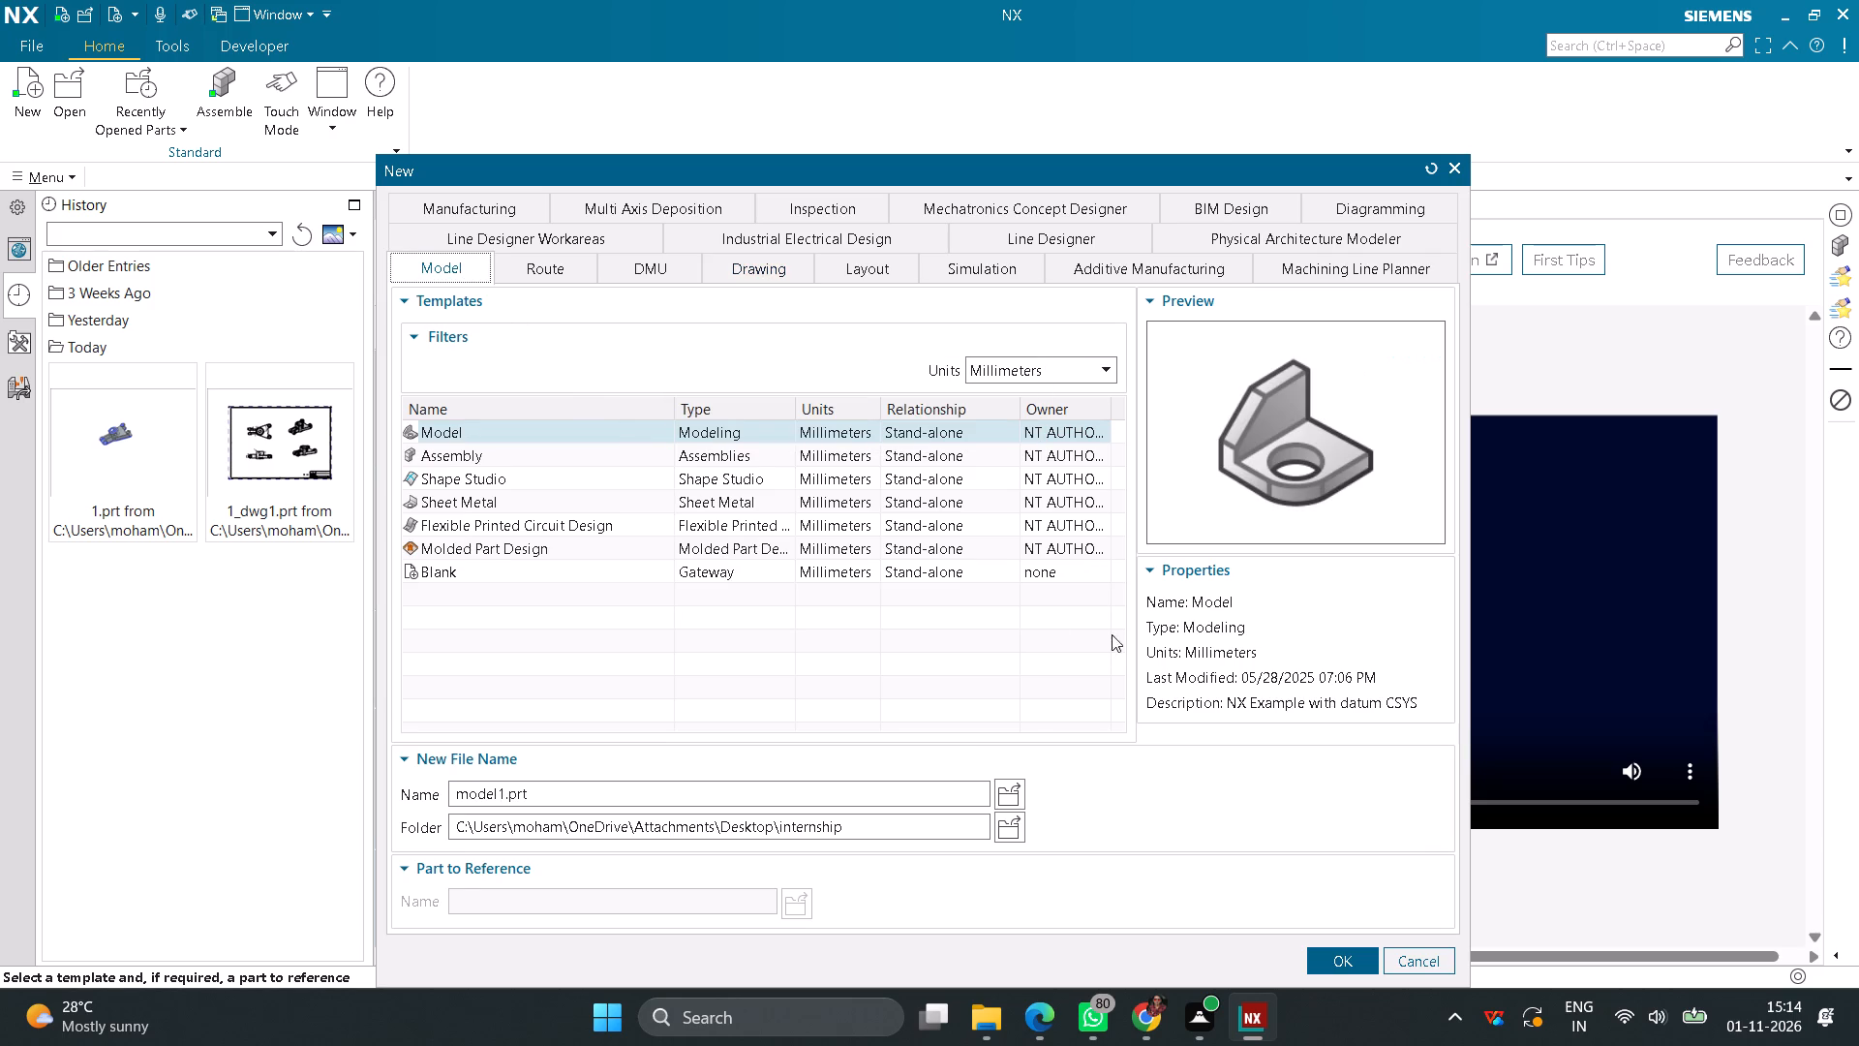
drag(660, 794, 315, 820)
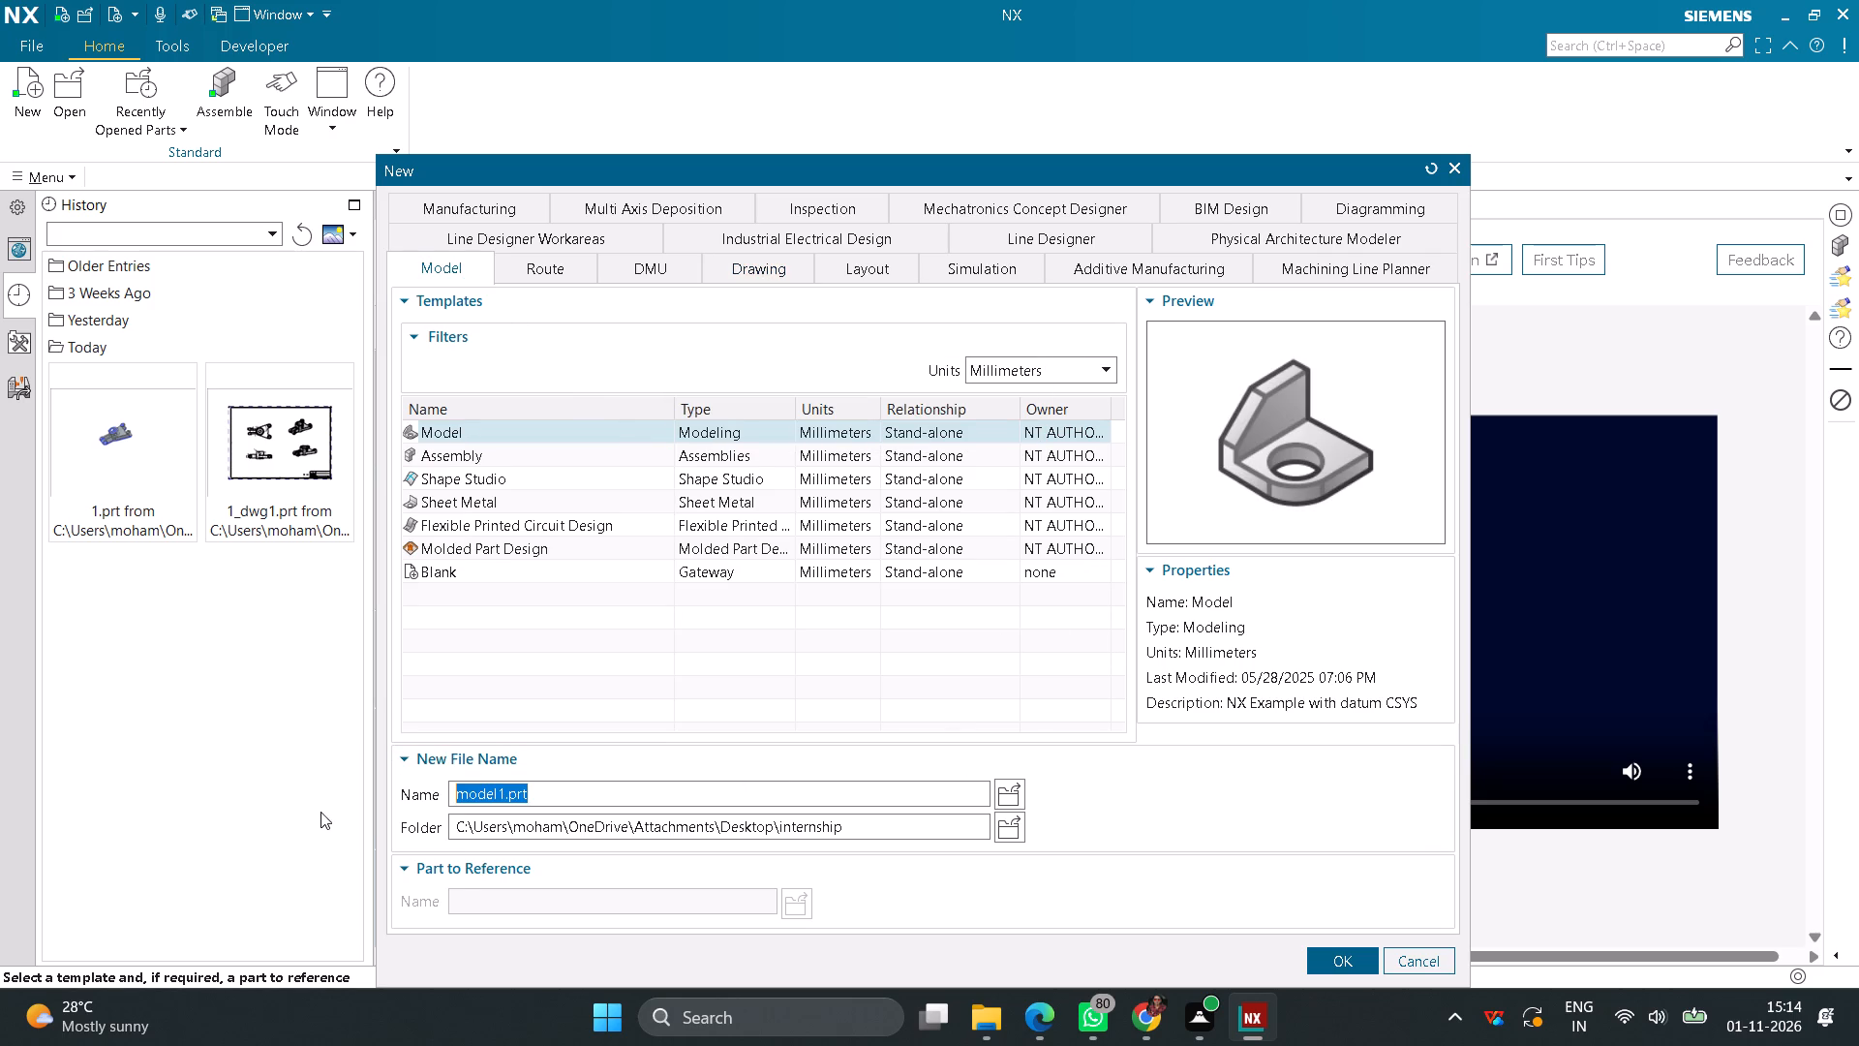
key(1)
click(1330, 962)
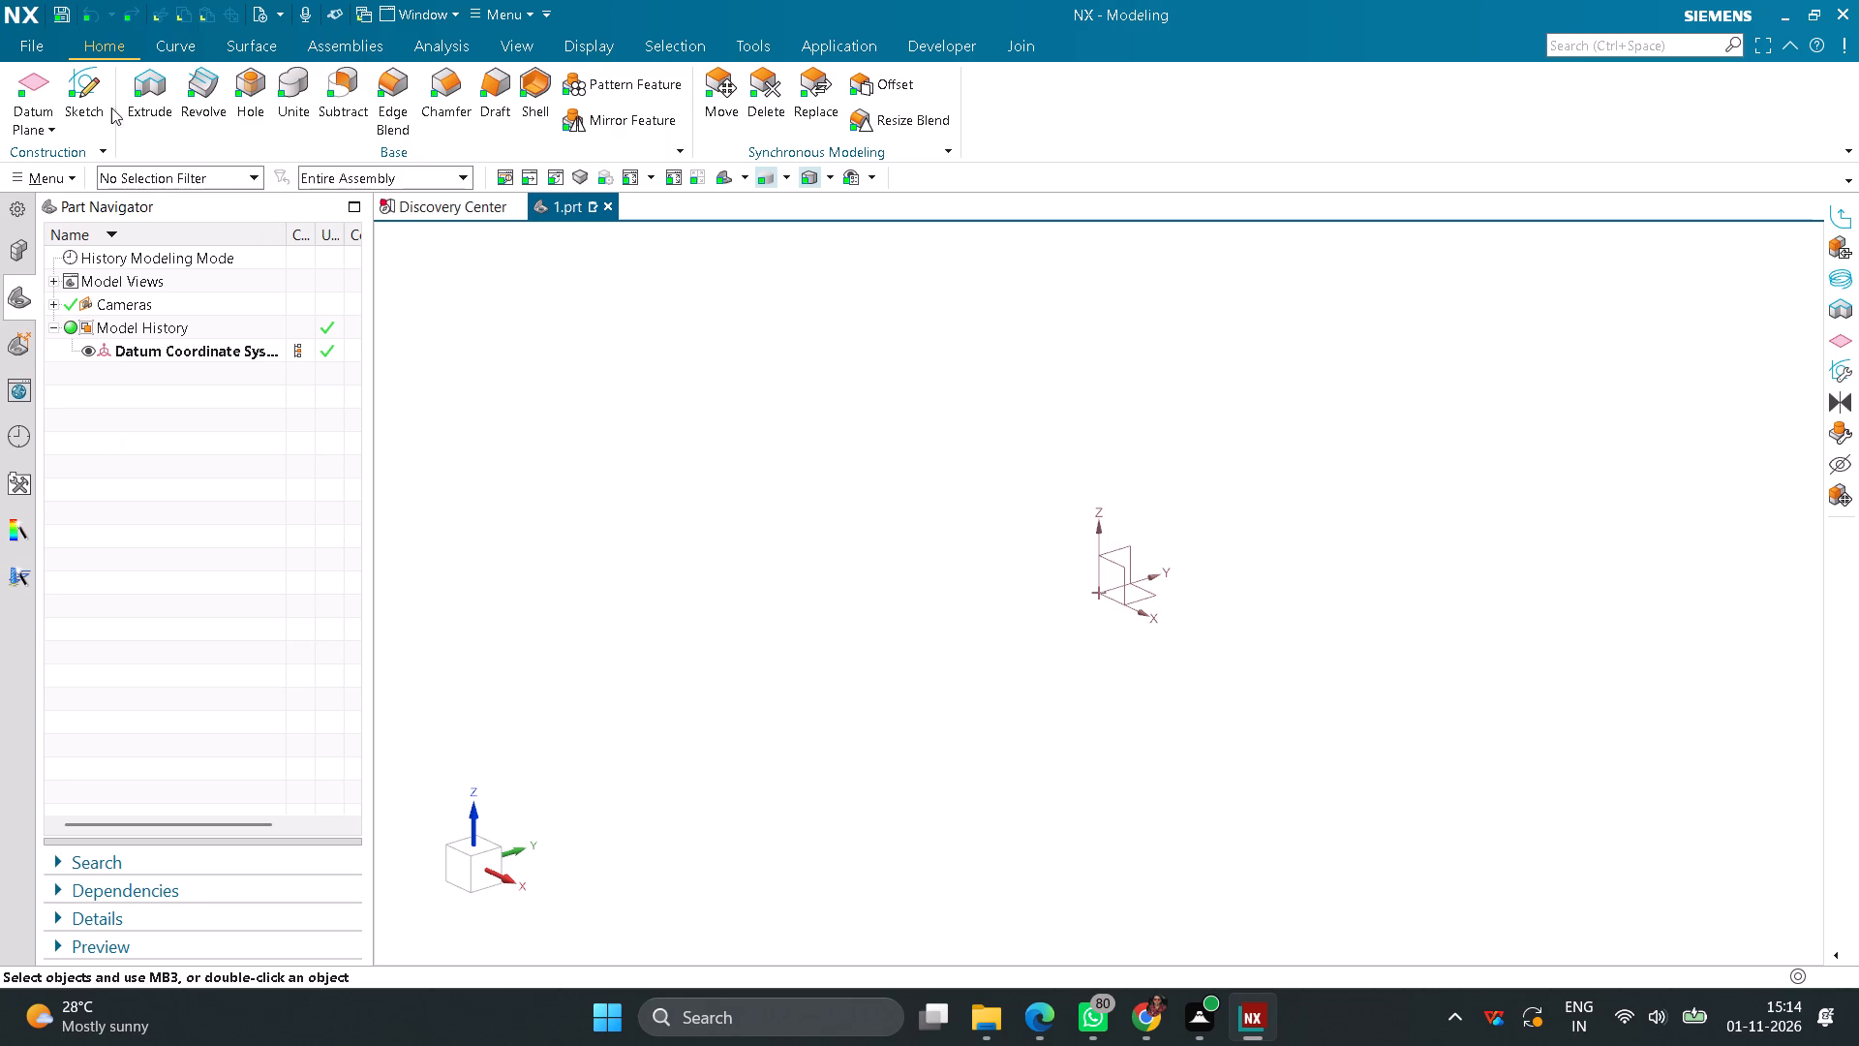
Create a sketch on the Right principal plane.
click(99, 101)
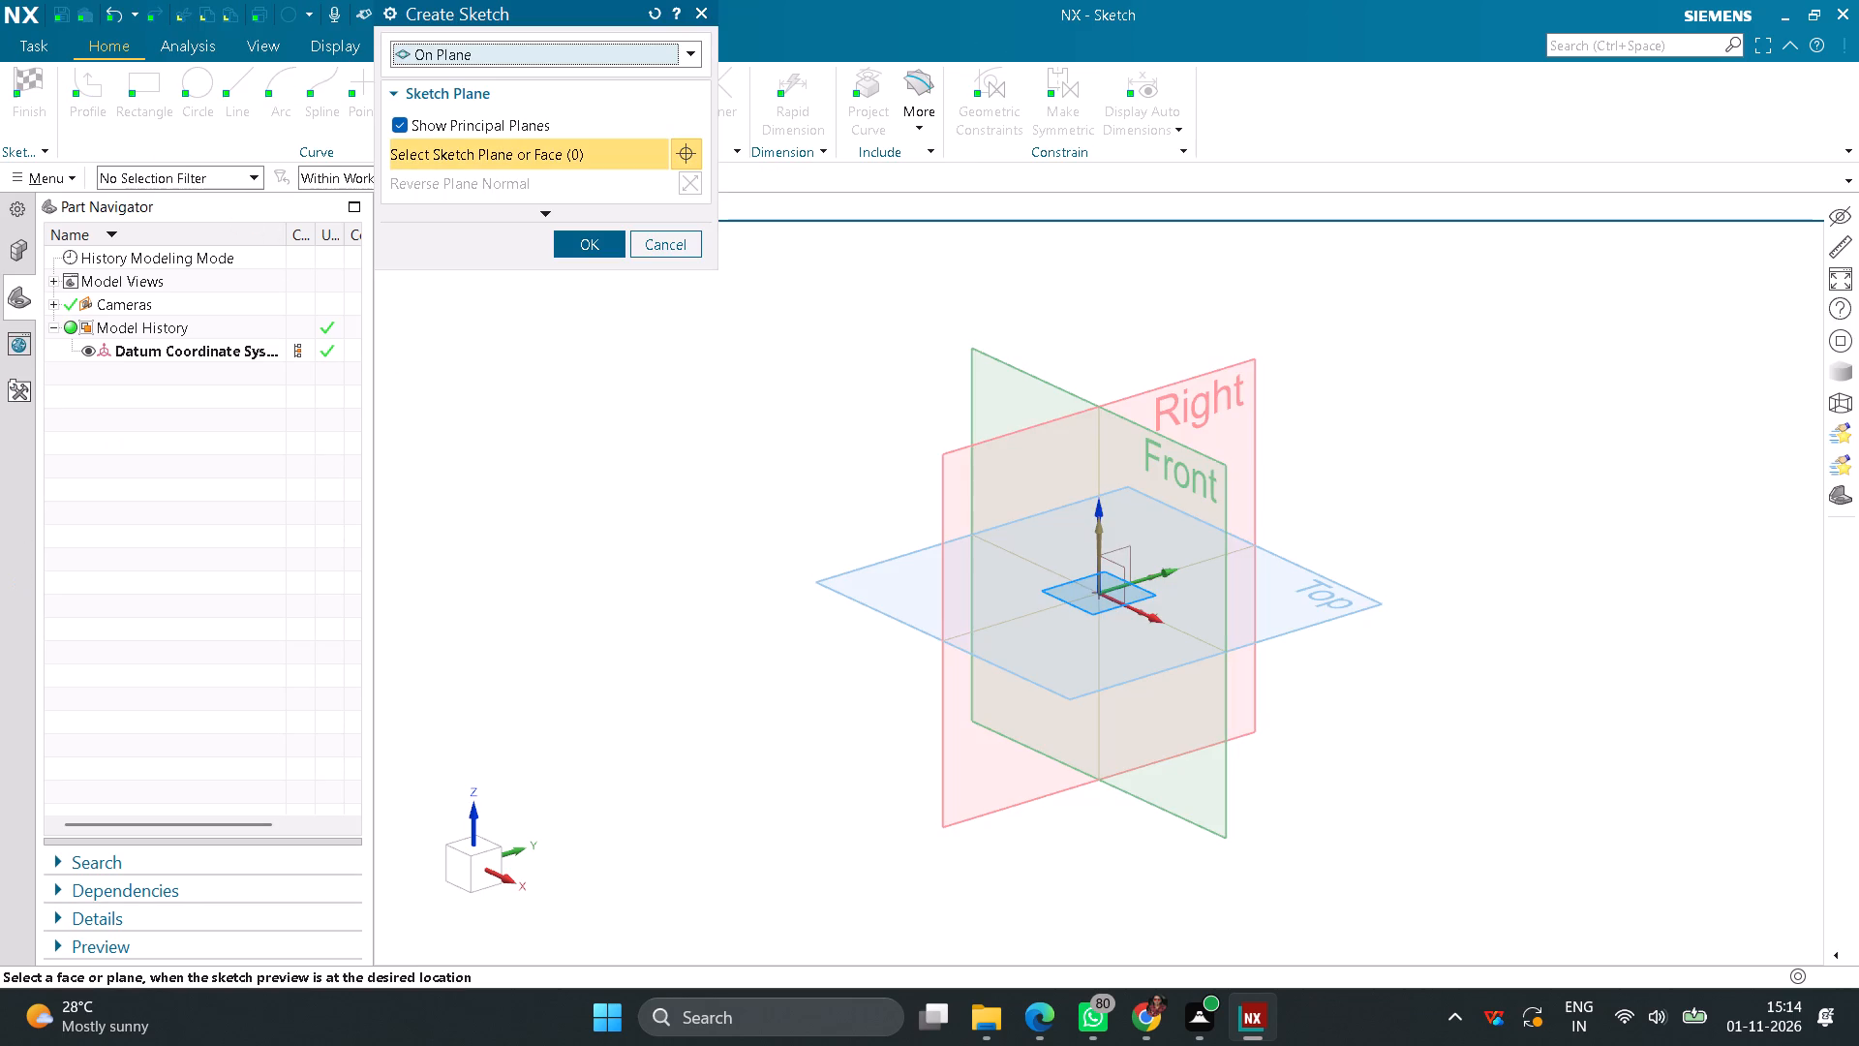
click(985, 815)
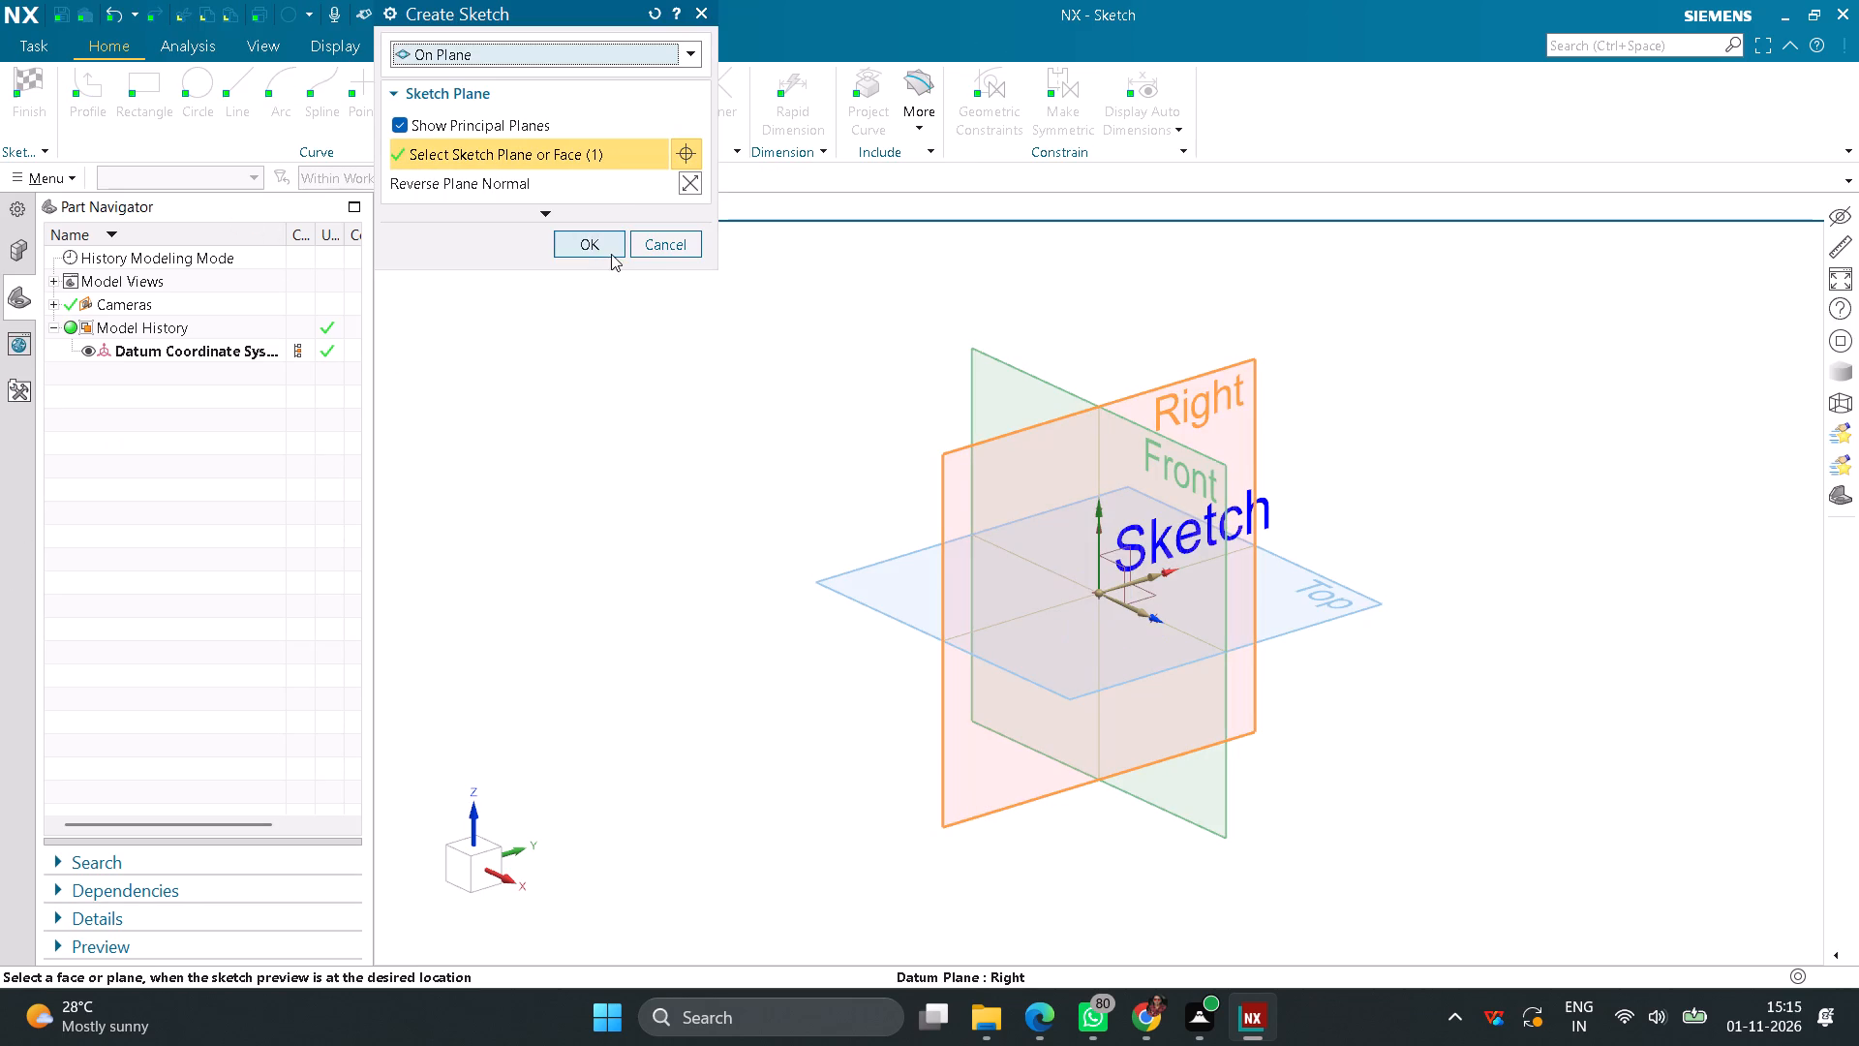
click(591, 249)
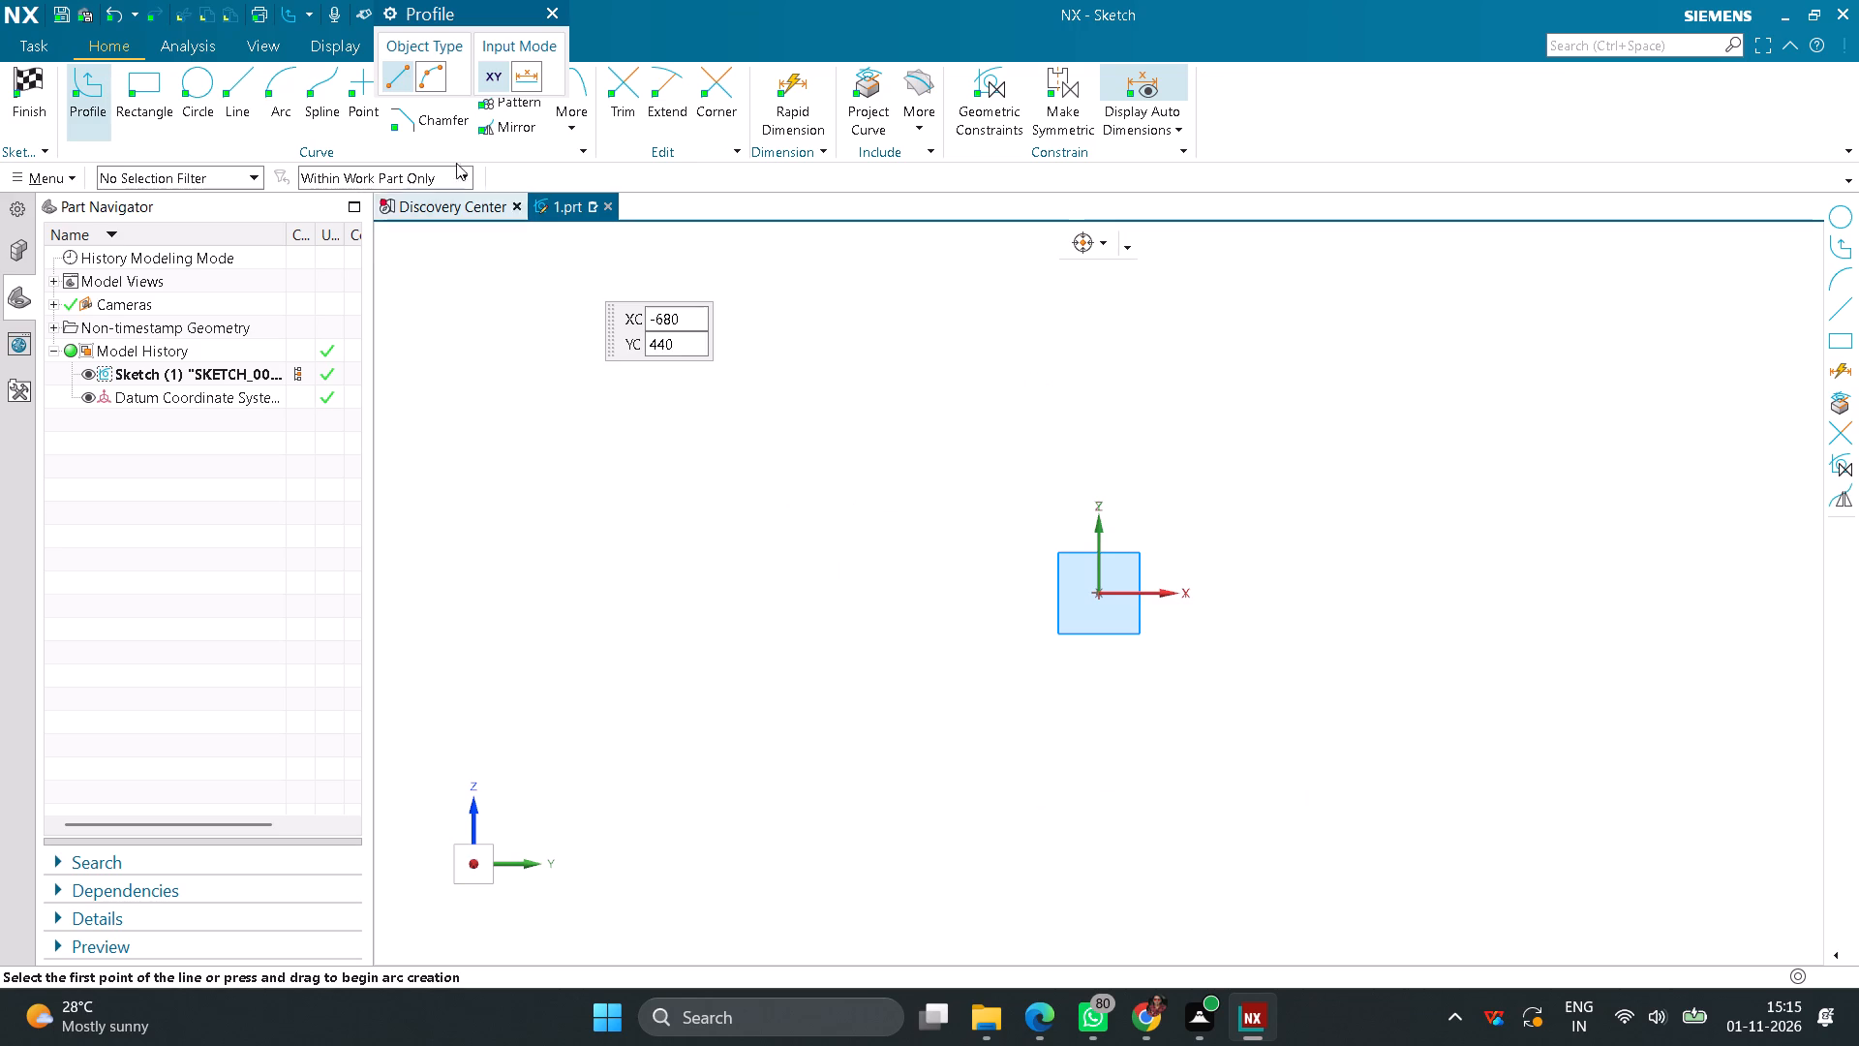
Draw a 65 mm vertical line up from the sketch origin and a 15 mm horizontal line leftward from its upper end.
click(247, 87)
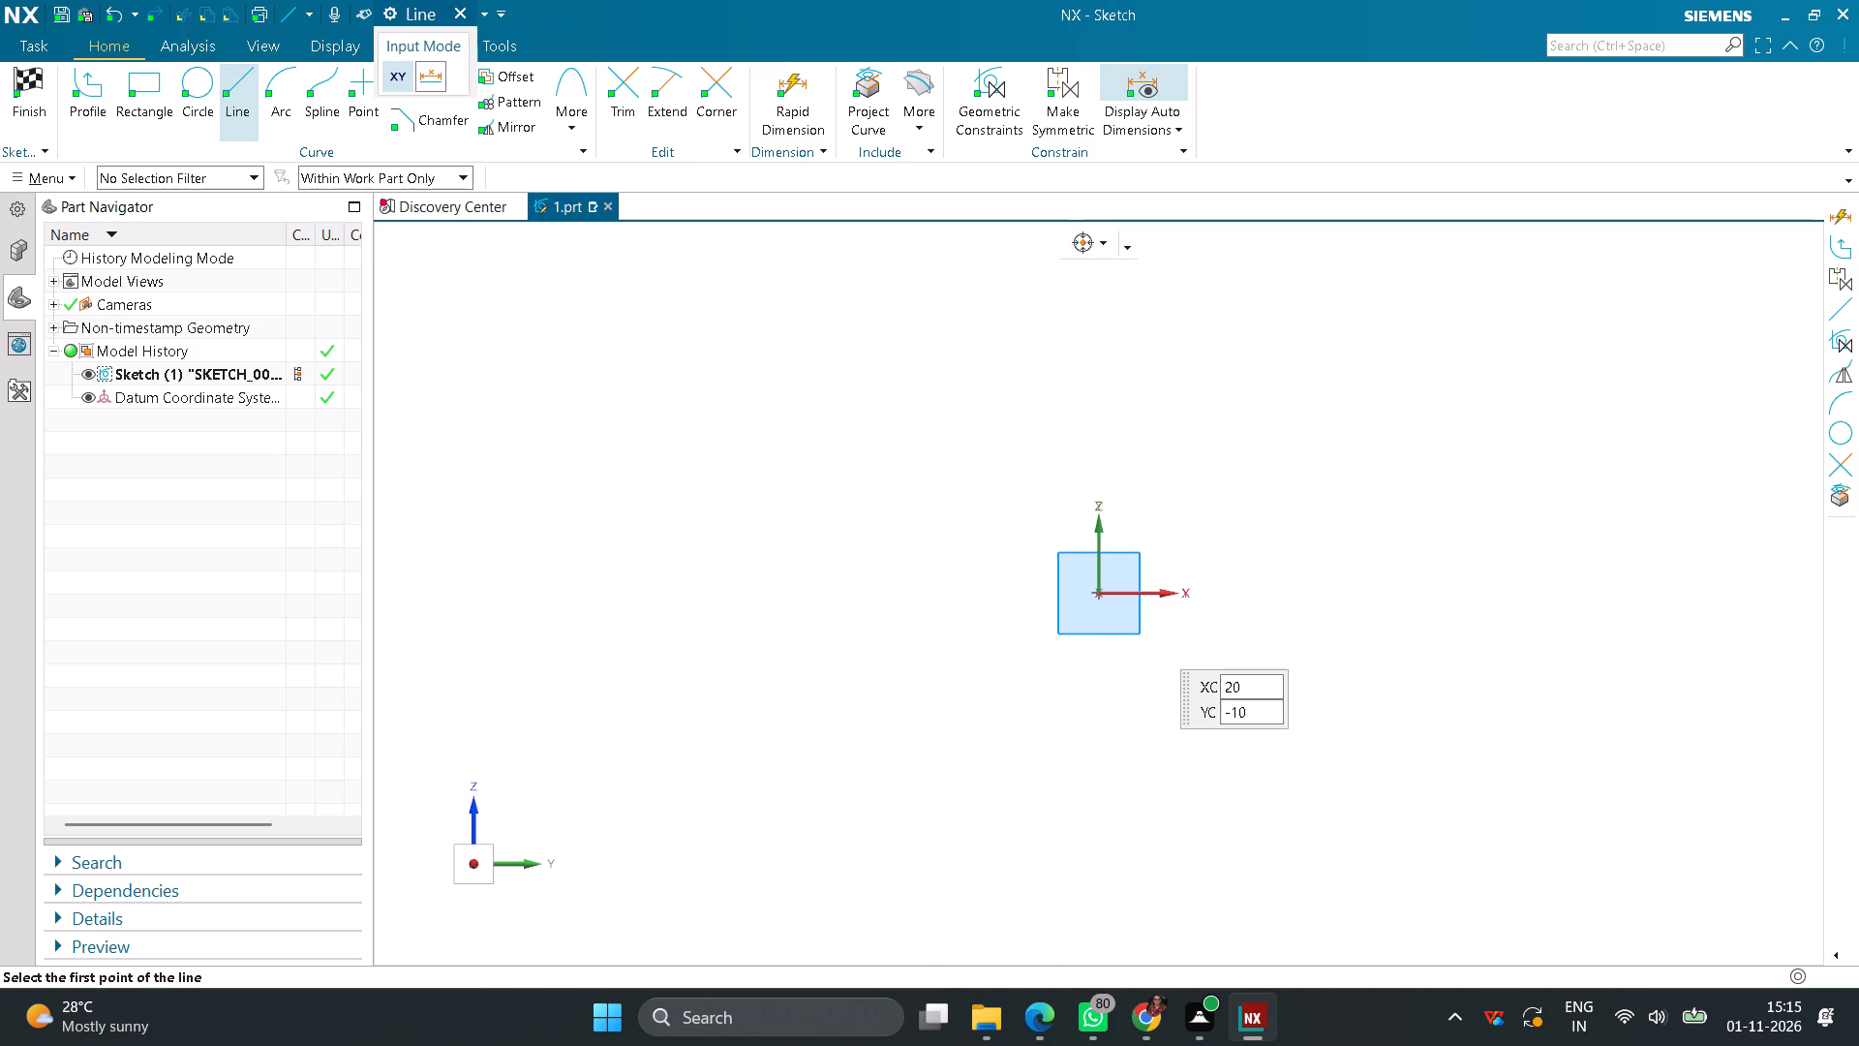
click(1097, 592)
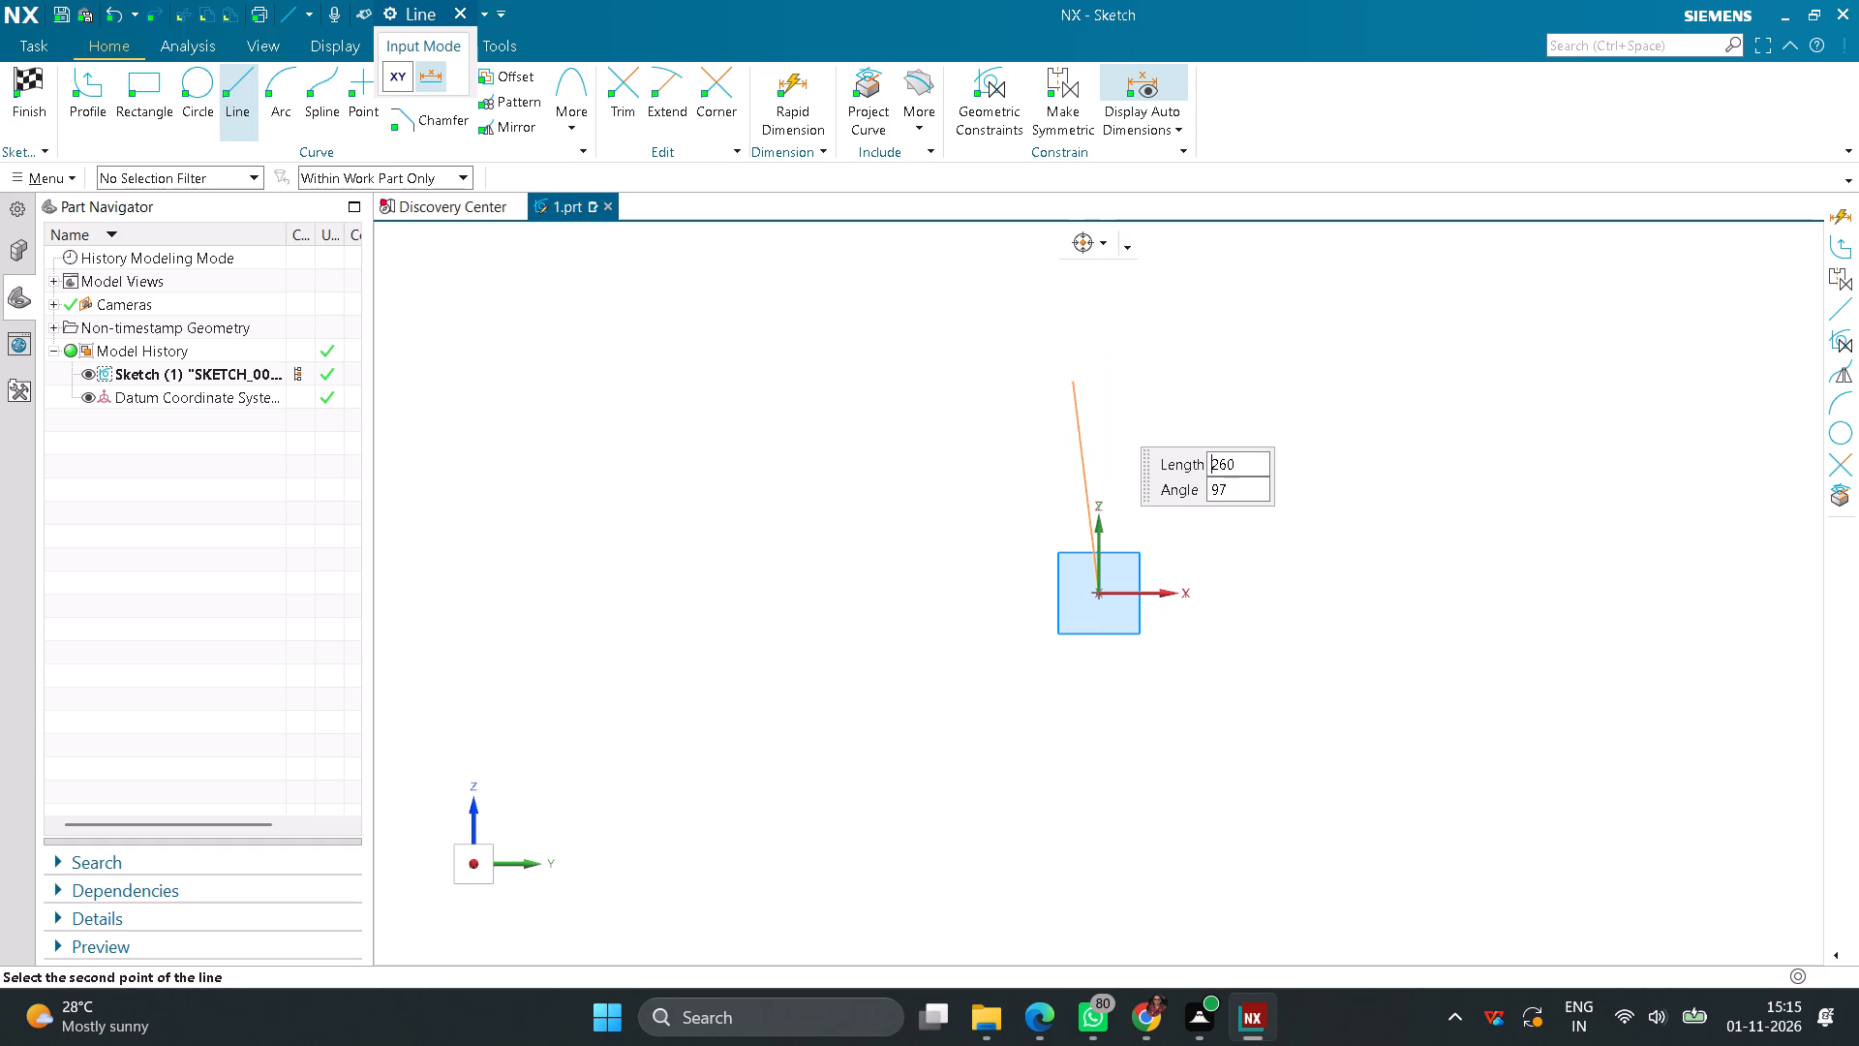
text(65)
key(Return)
key(Return)
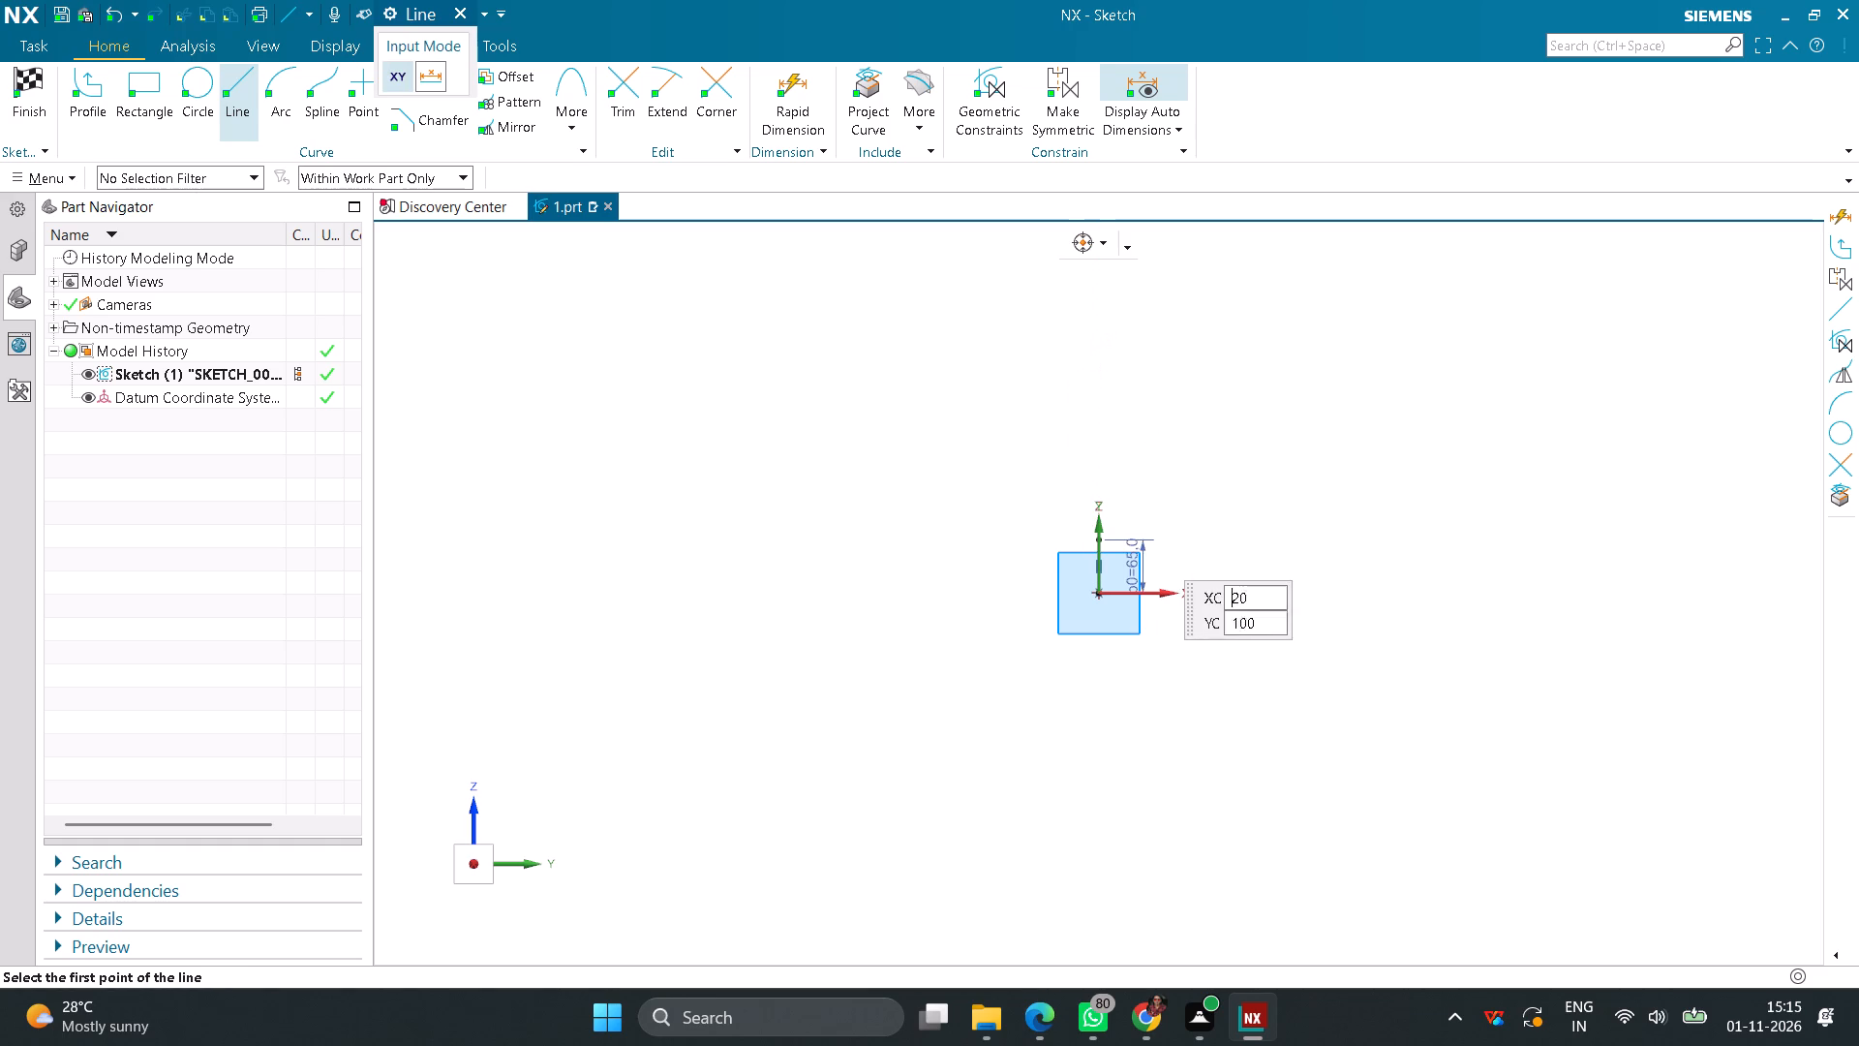
scroll(1121, 580, up, 7)
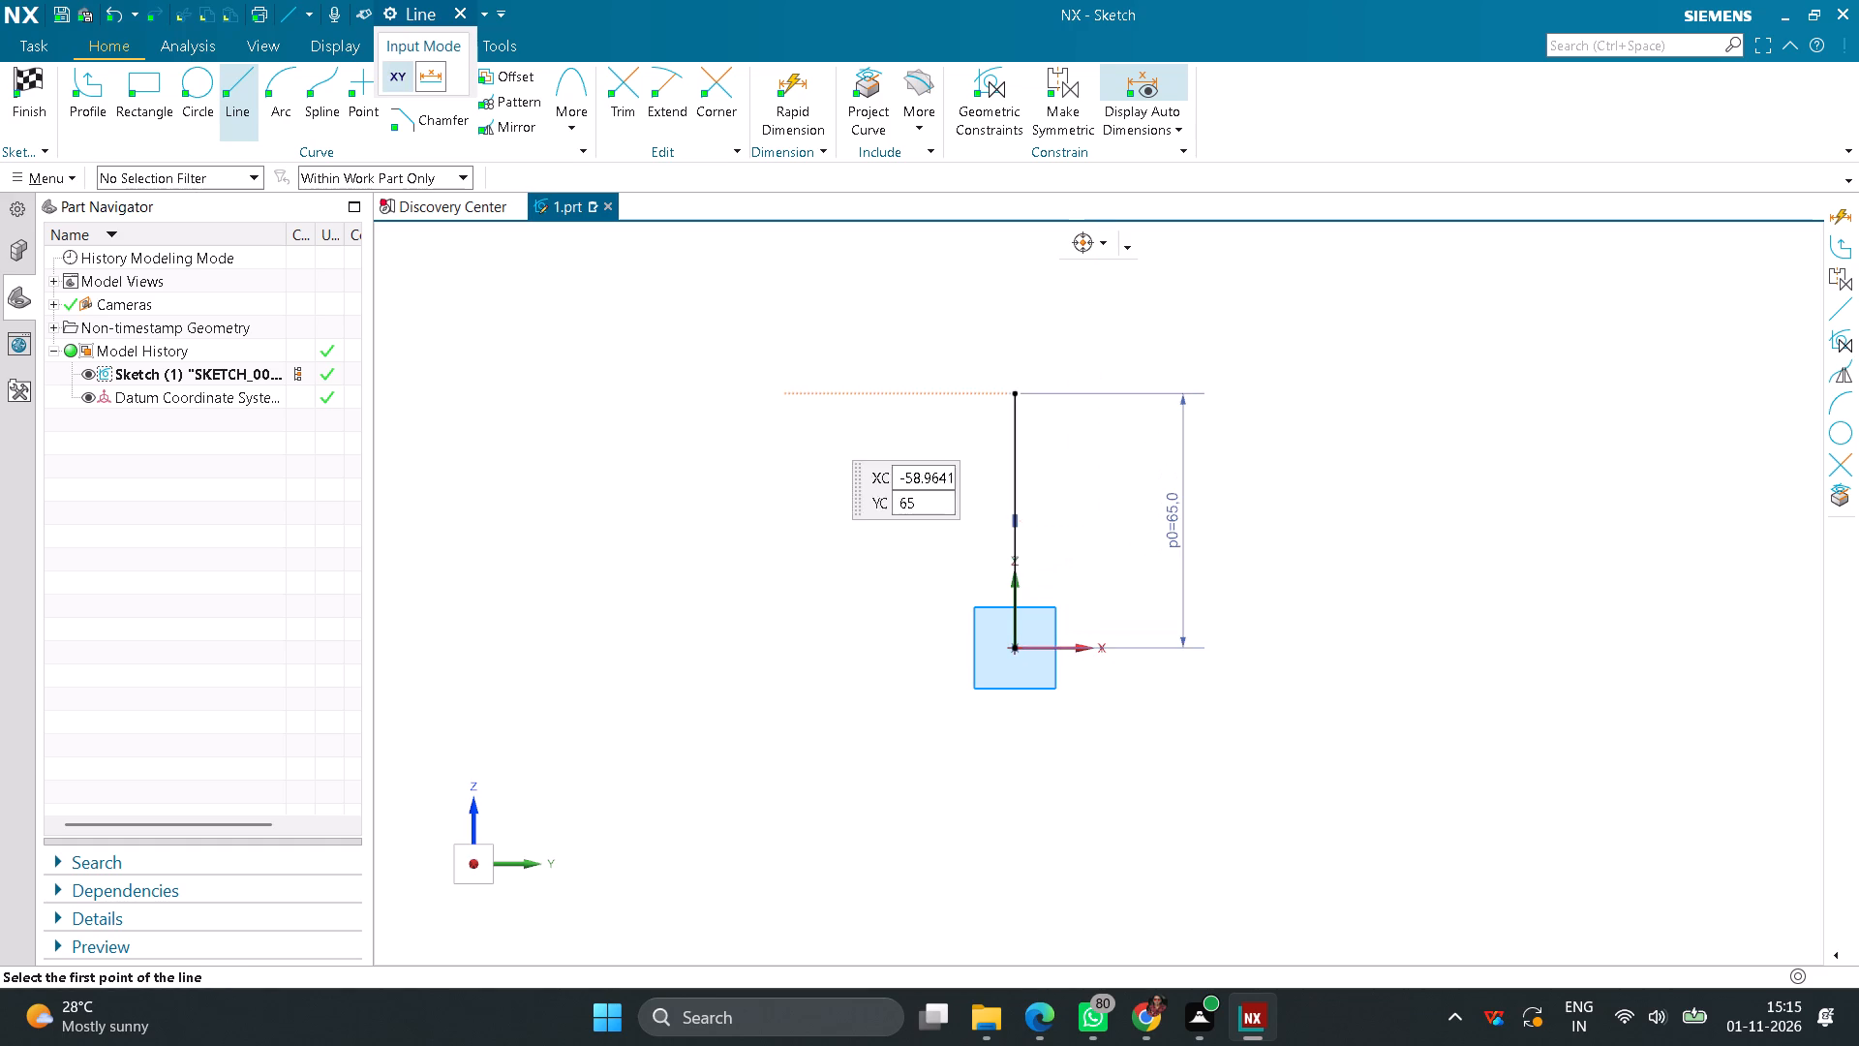
click(1012, 394)
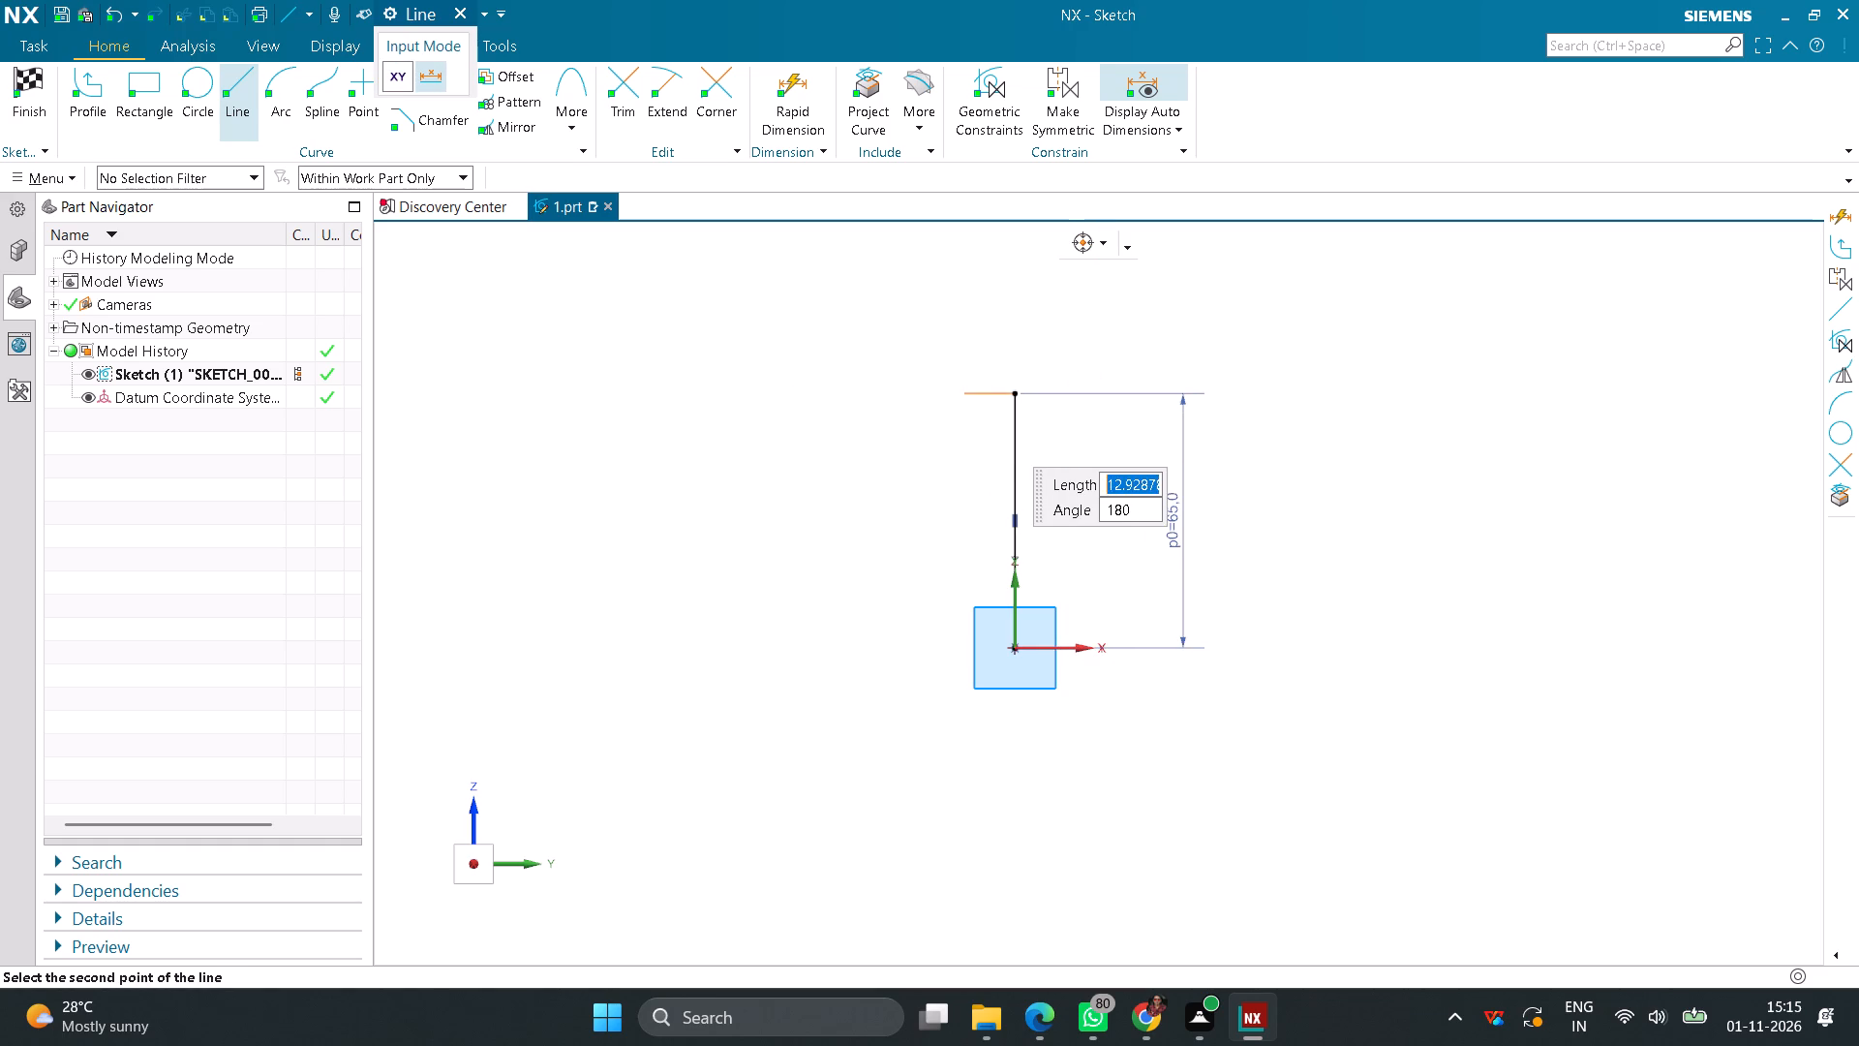
text(15)
key(Return)
key(Return)
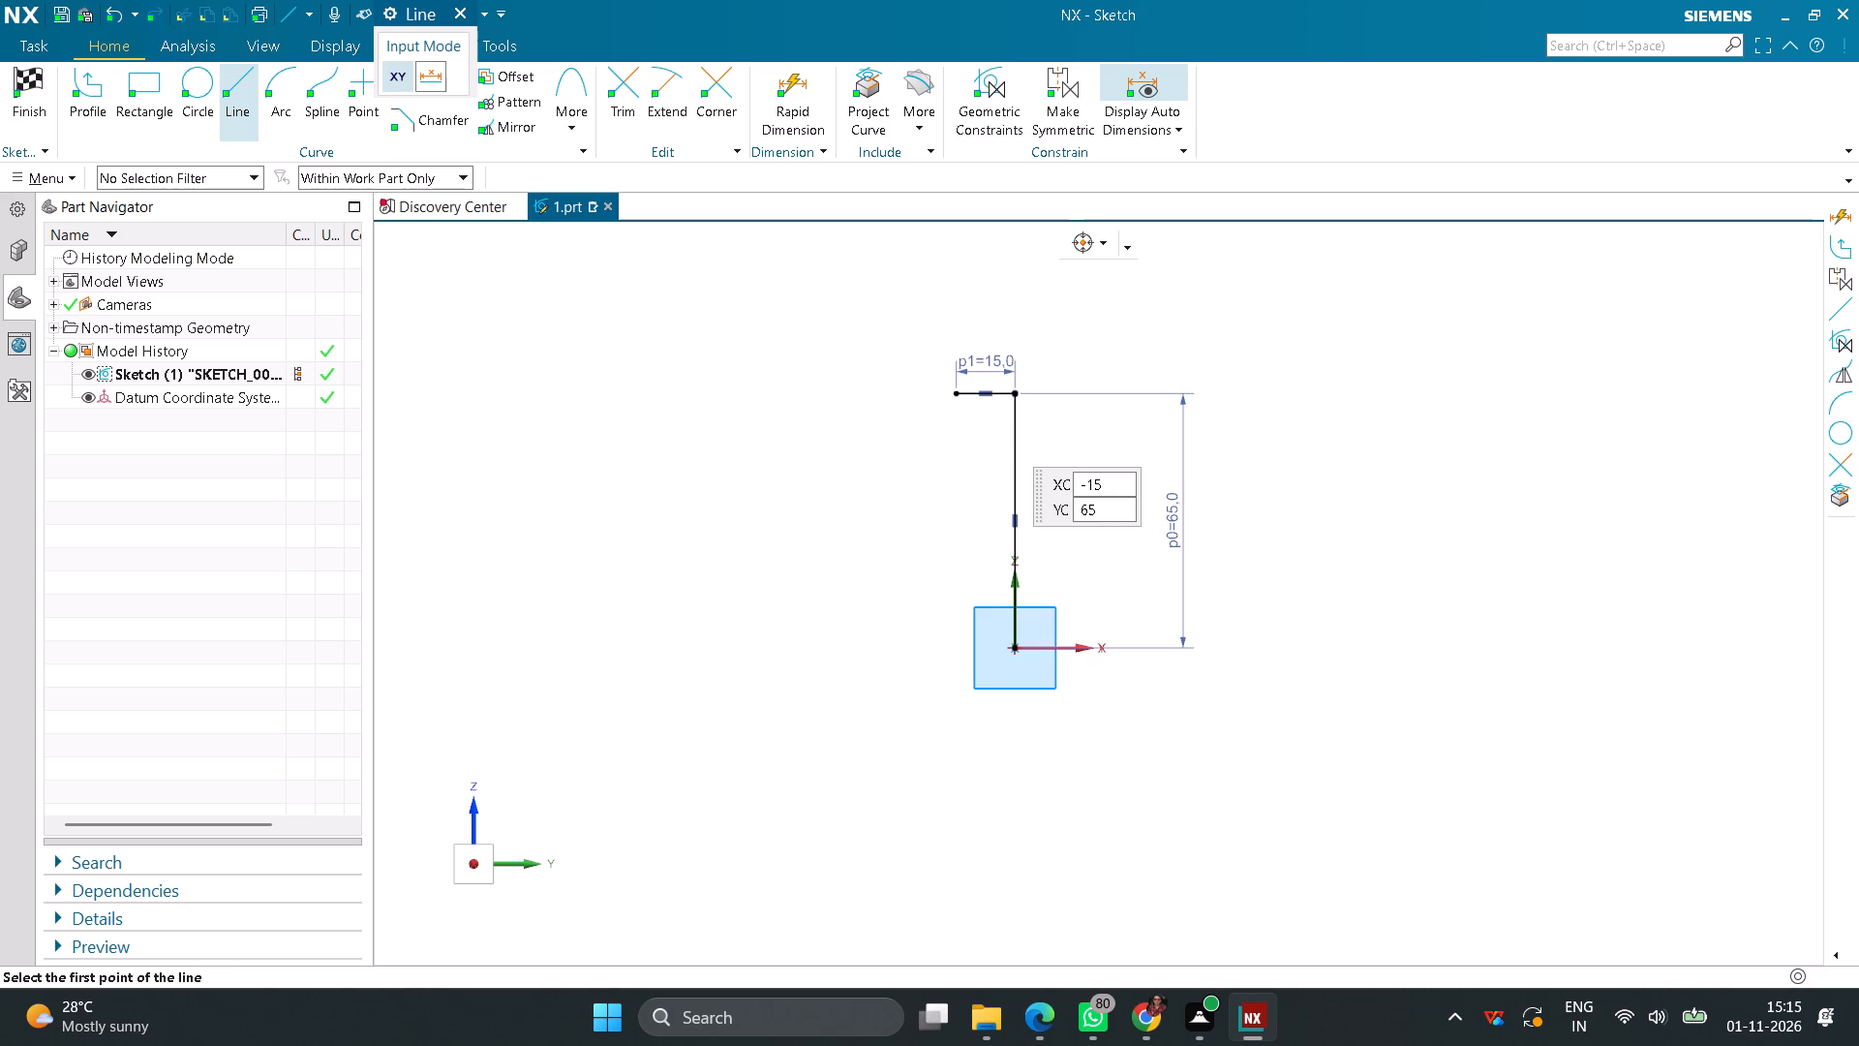
Draw a 30 mm horizontal line leftward from the sketch origin and an 8 mm vertical line up from its end.
click(1016, 652)
text(30)
key(Return)
key(Return)
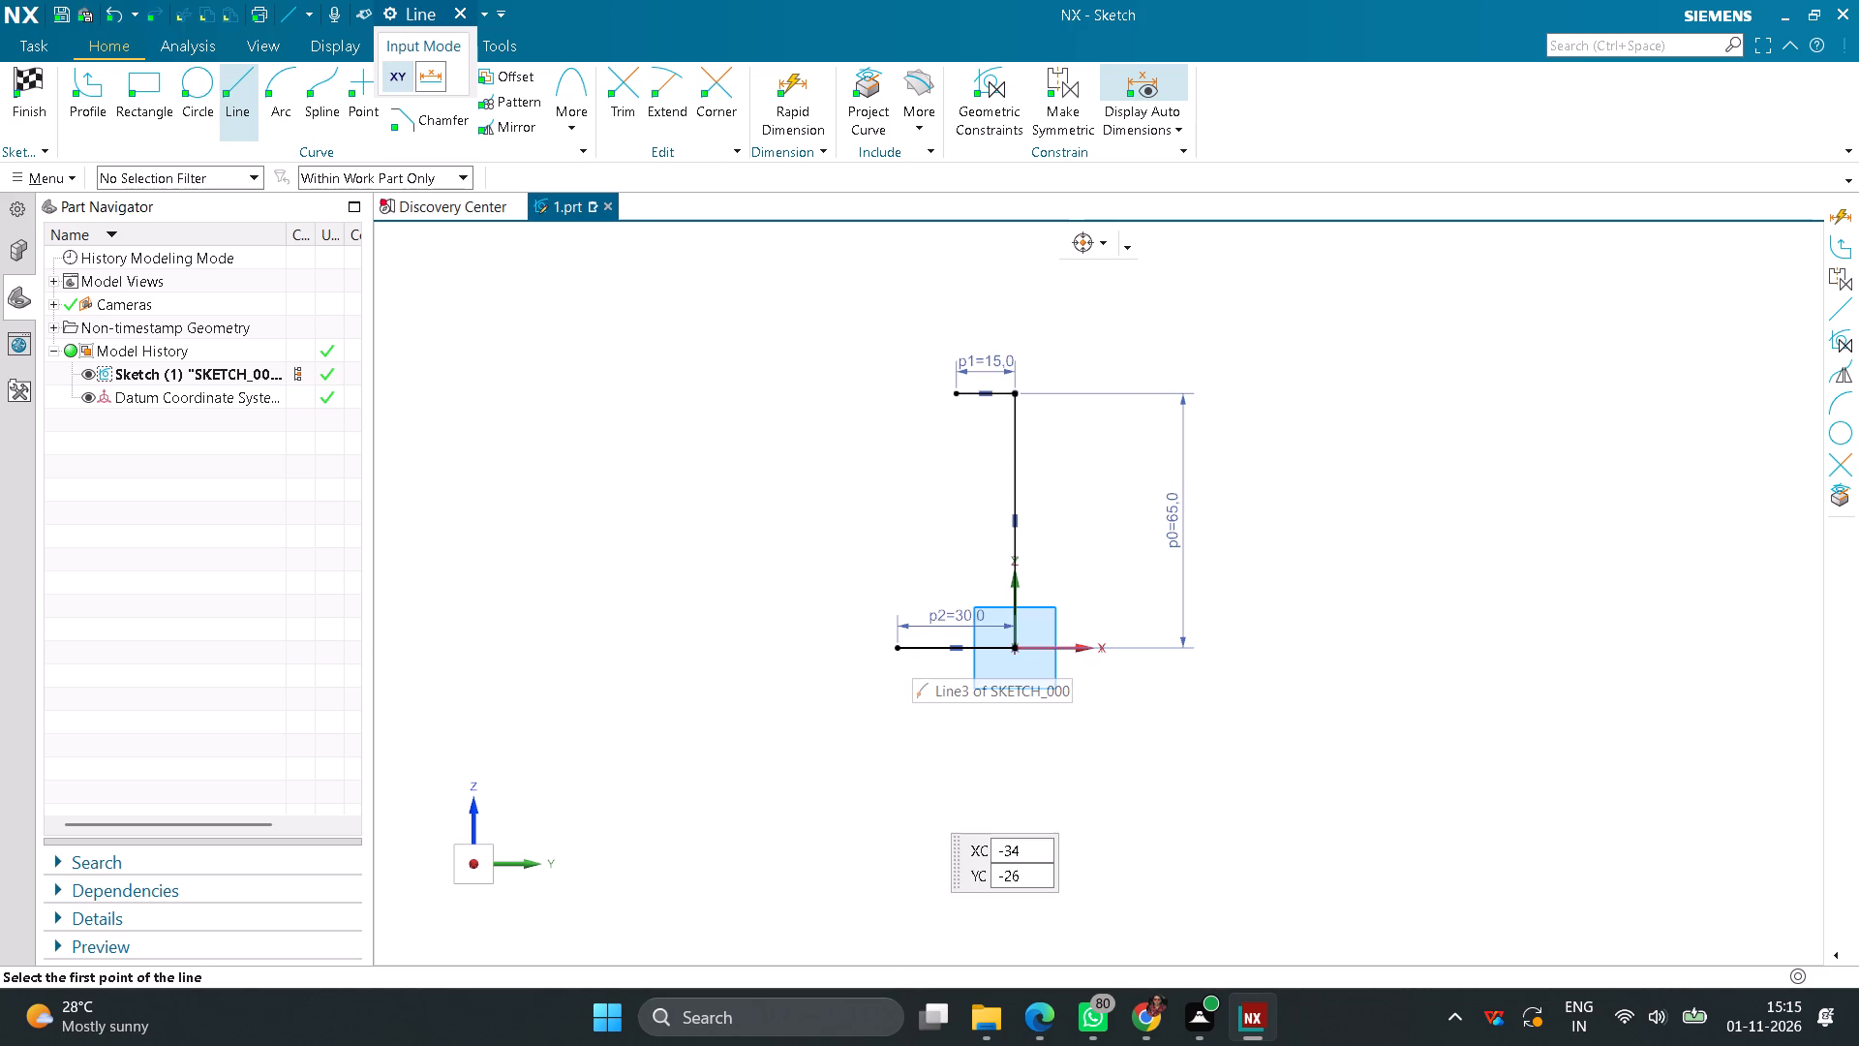
click(897, 648)
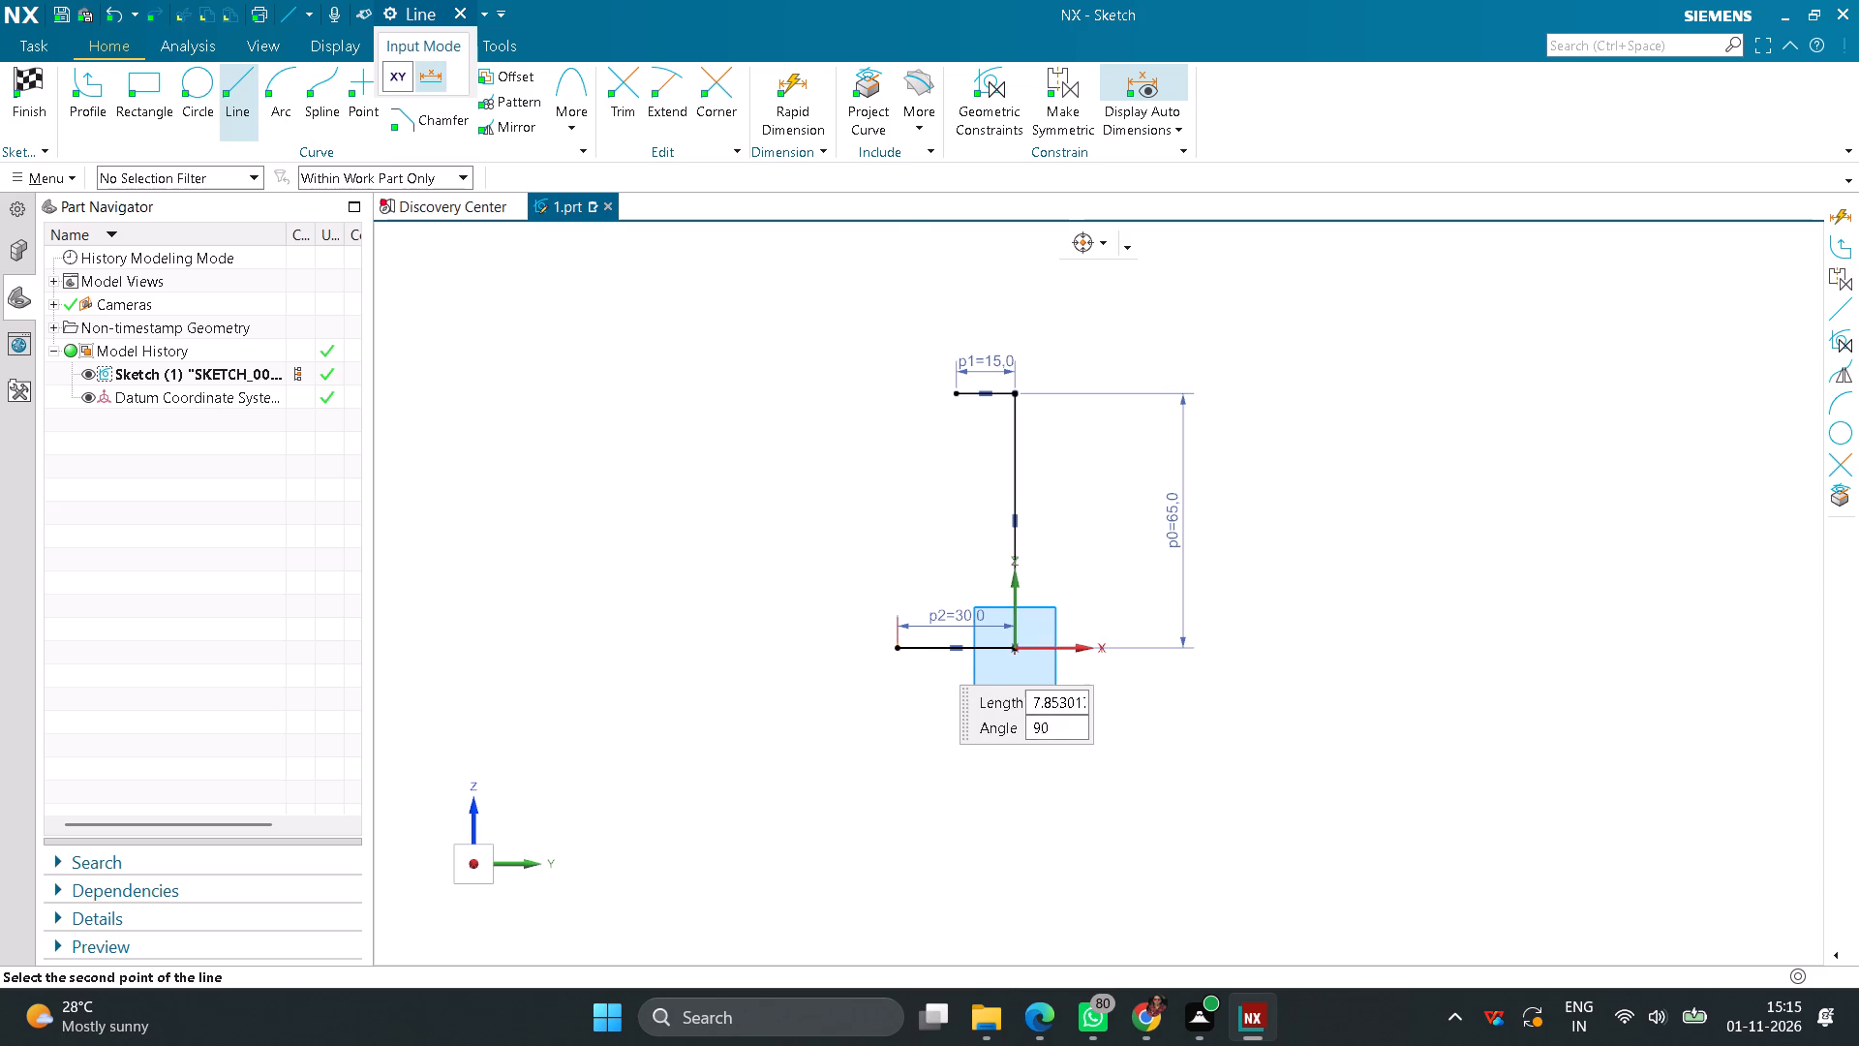
key(8)
key(Return)
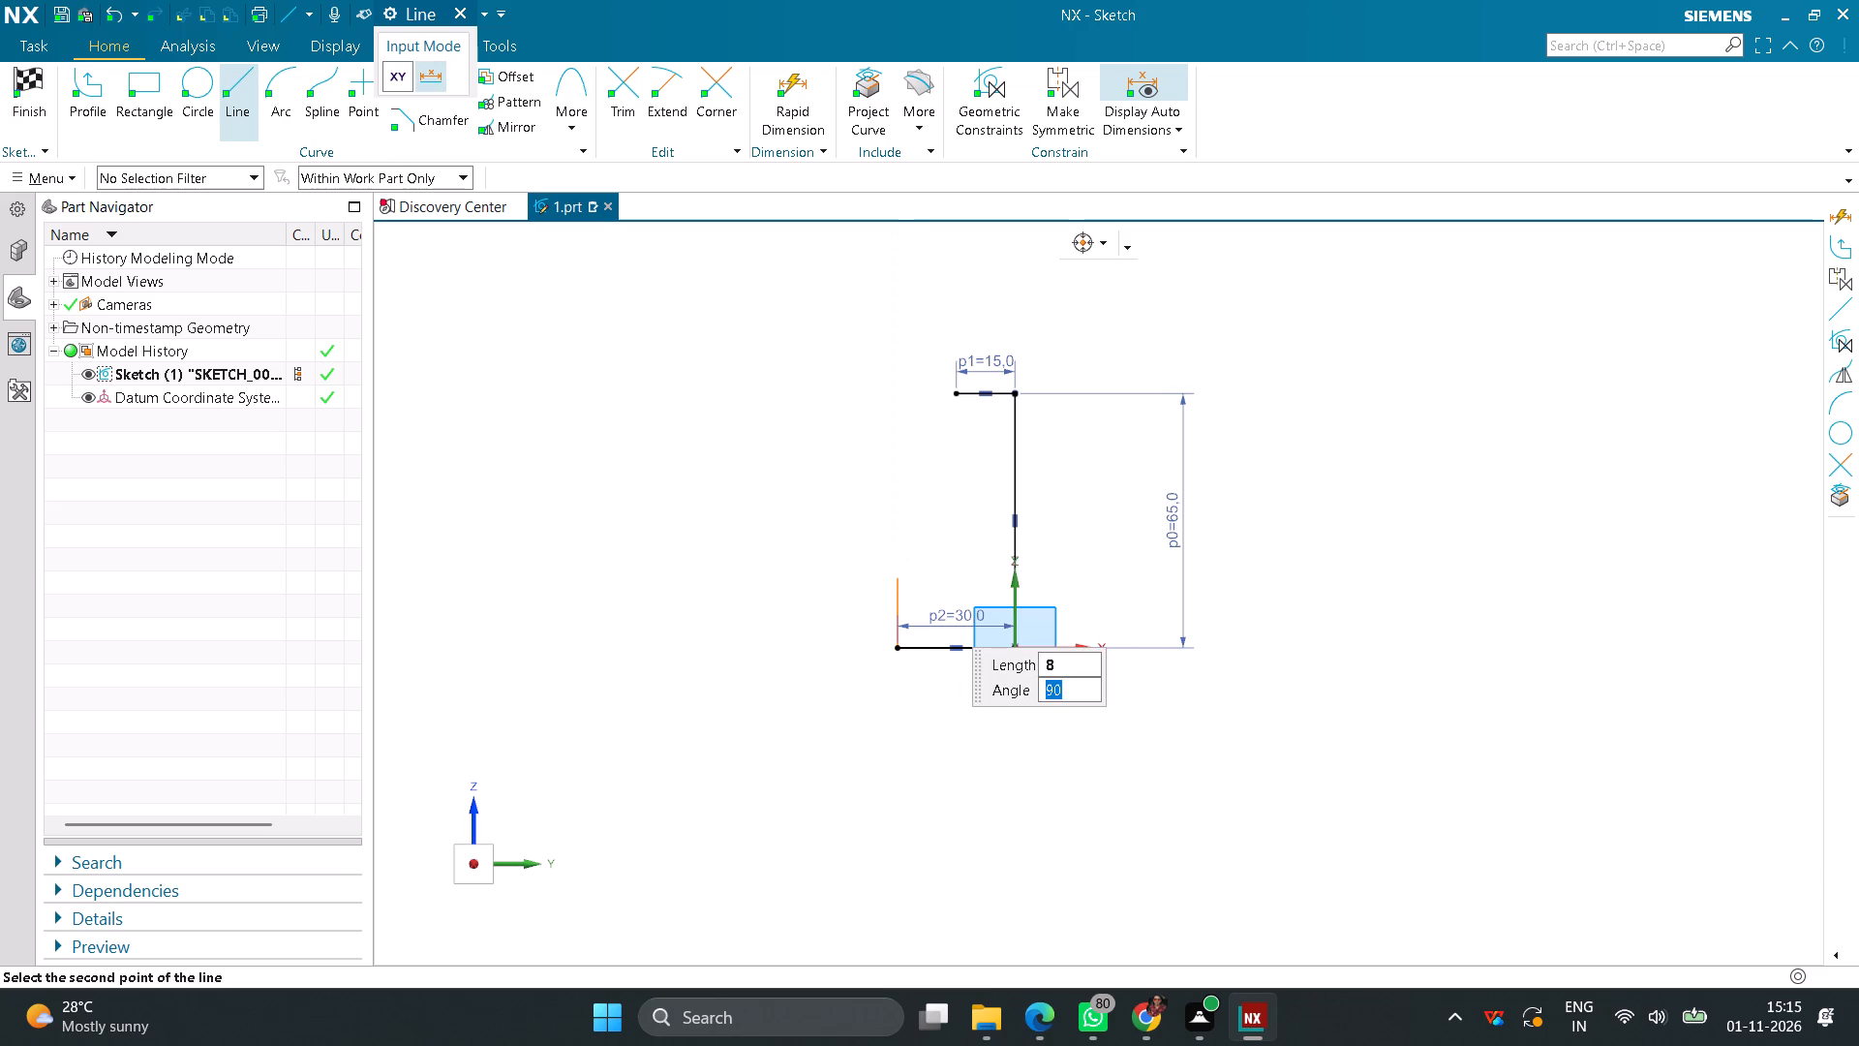
key(Return)
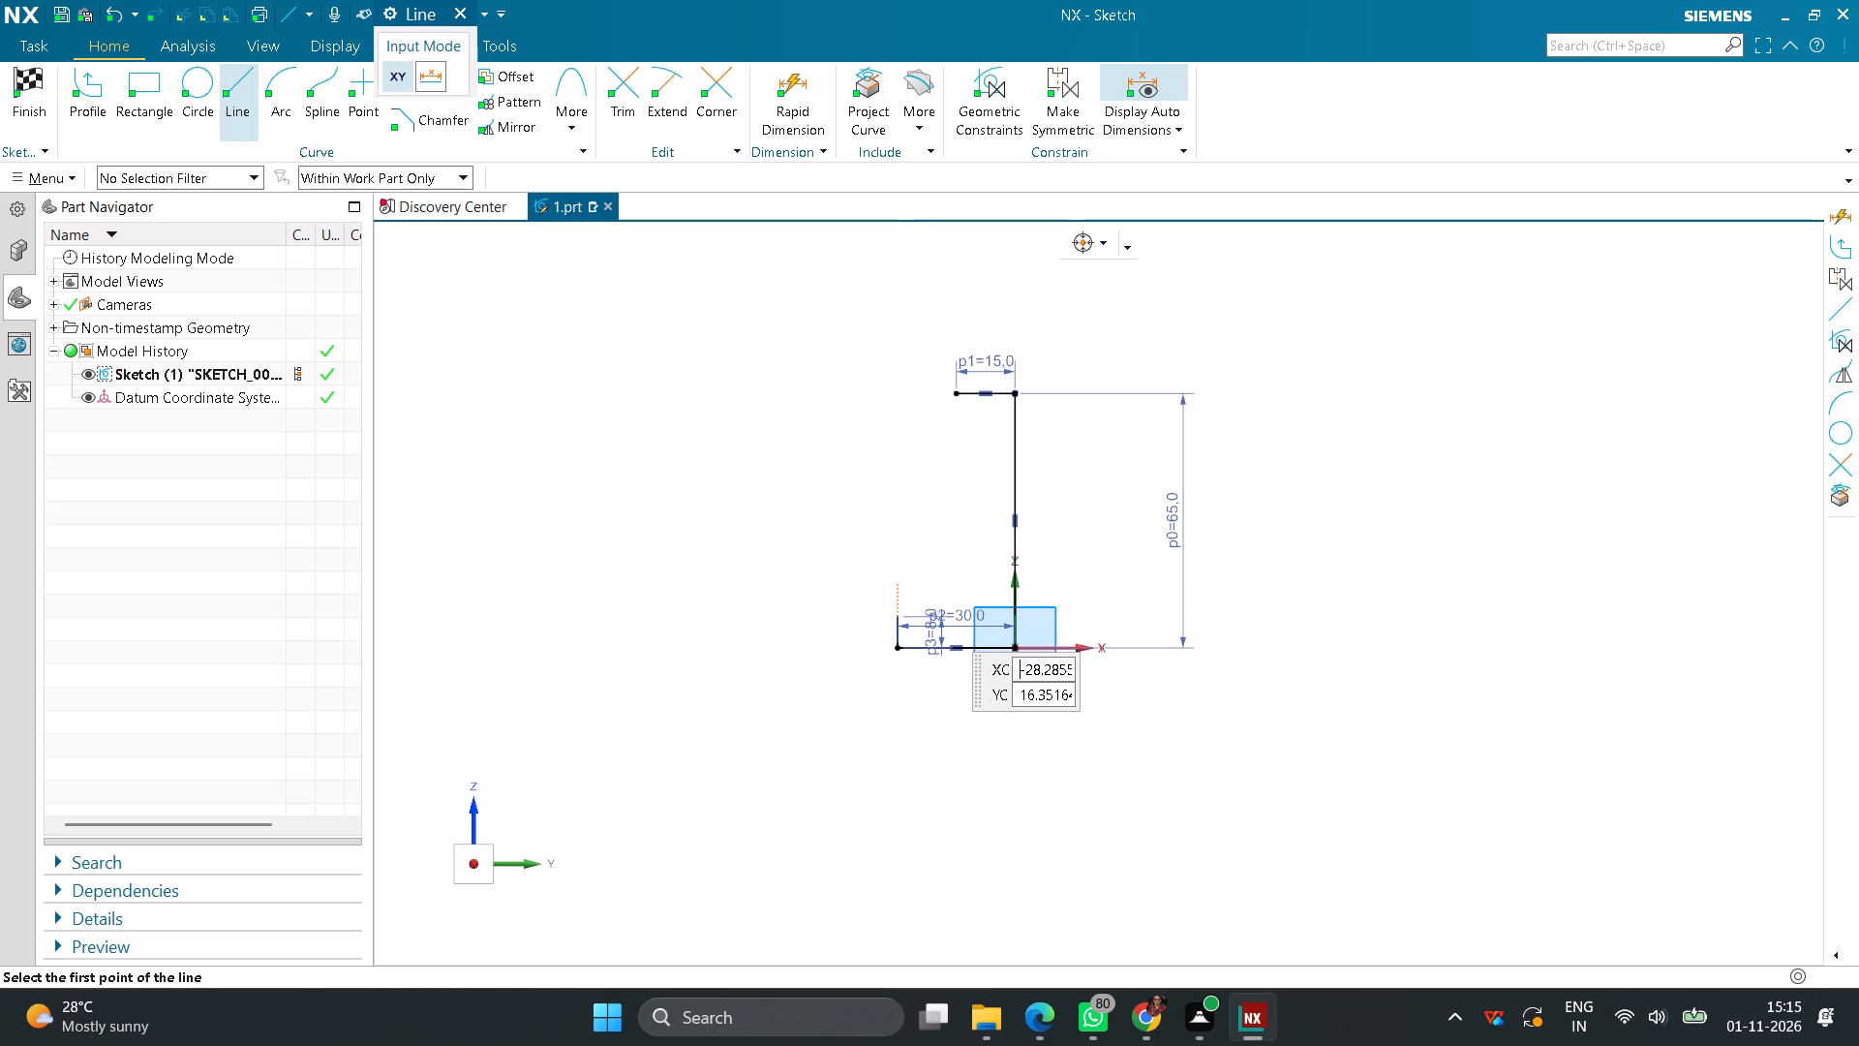
Continue the profile with a 65 mm horizontal line leftward from the 8 mm step and an 8 mm vertical line up from its end.
click(897, 615)
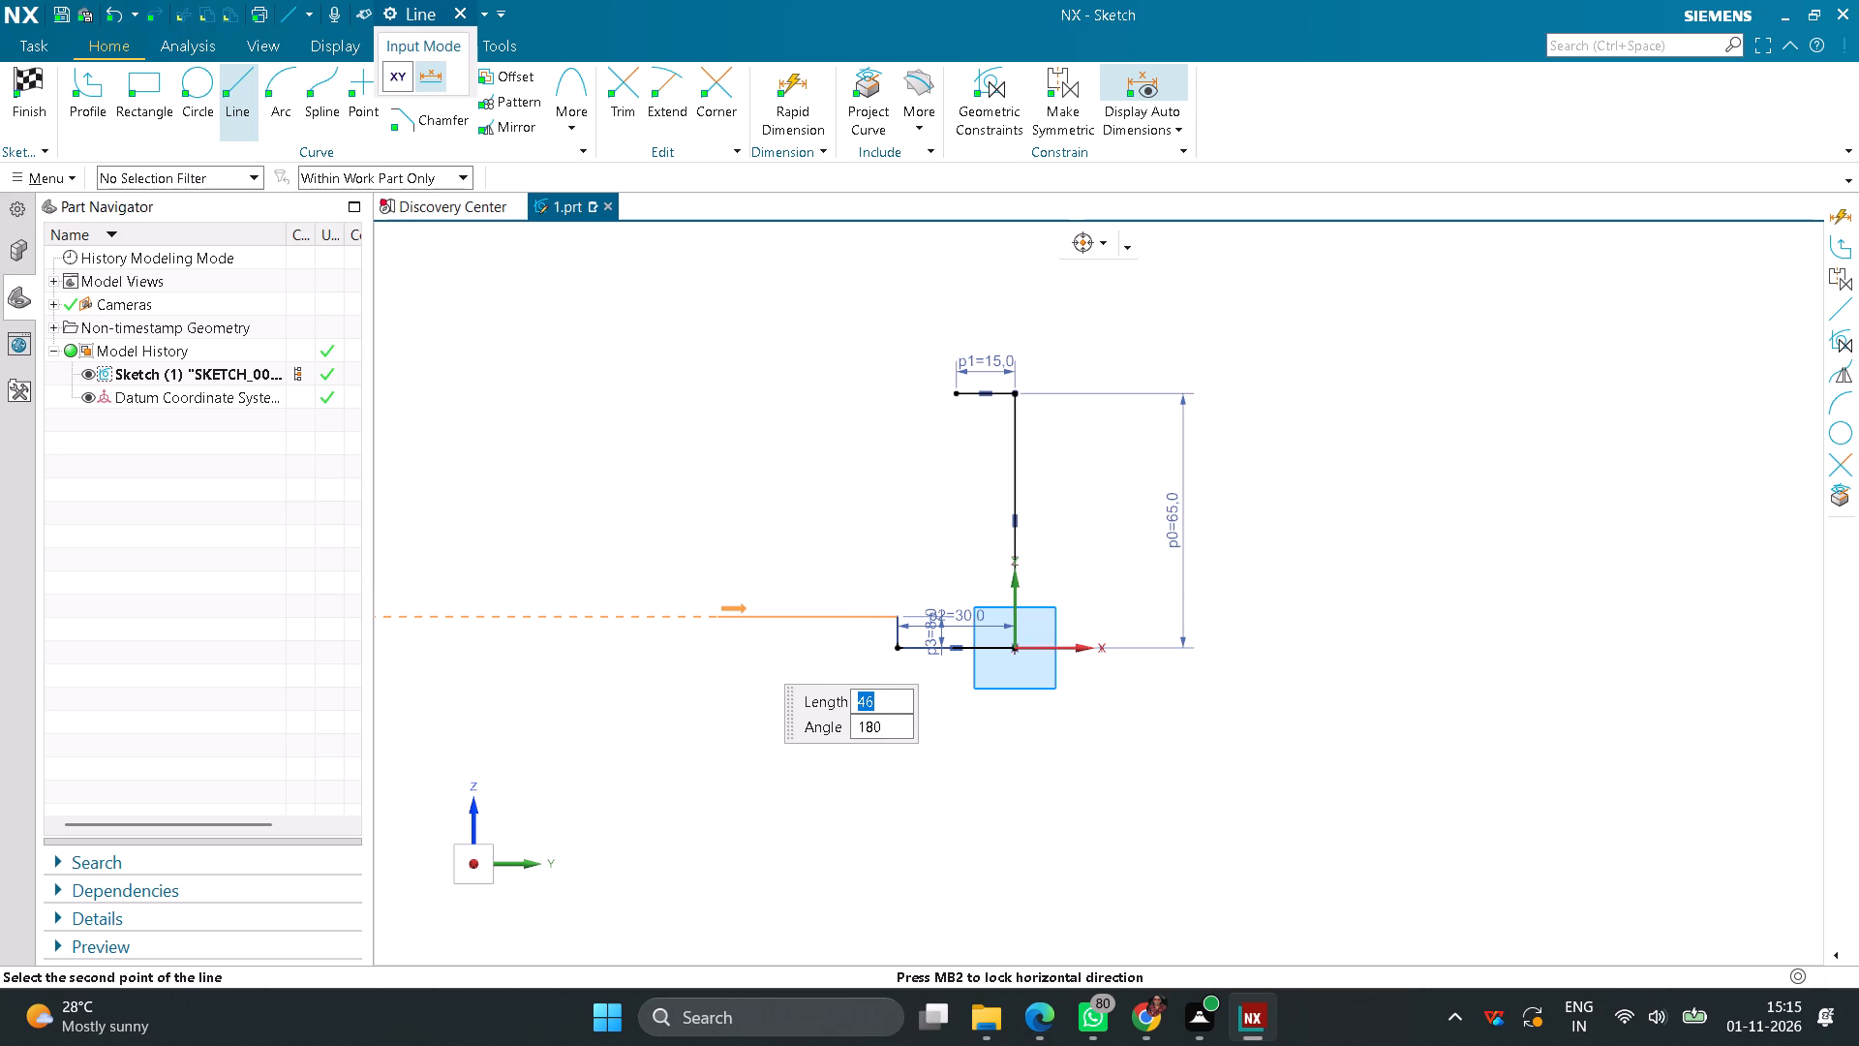
text(65)
key(Return)
key(Return)
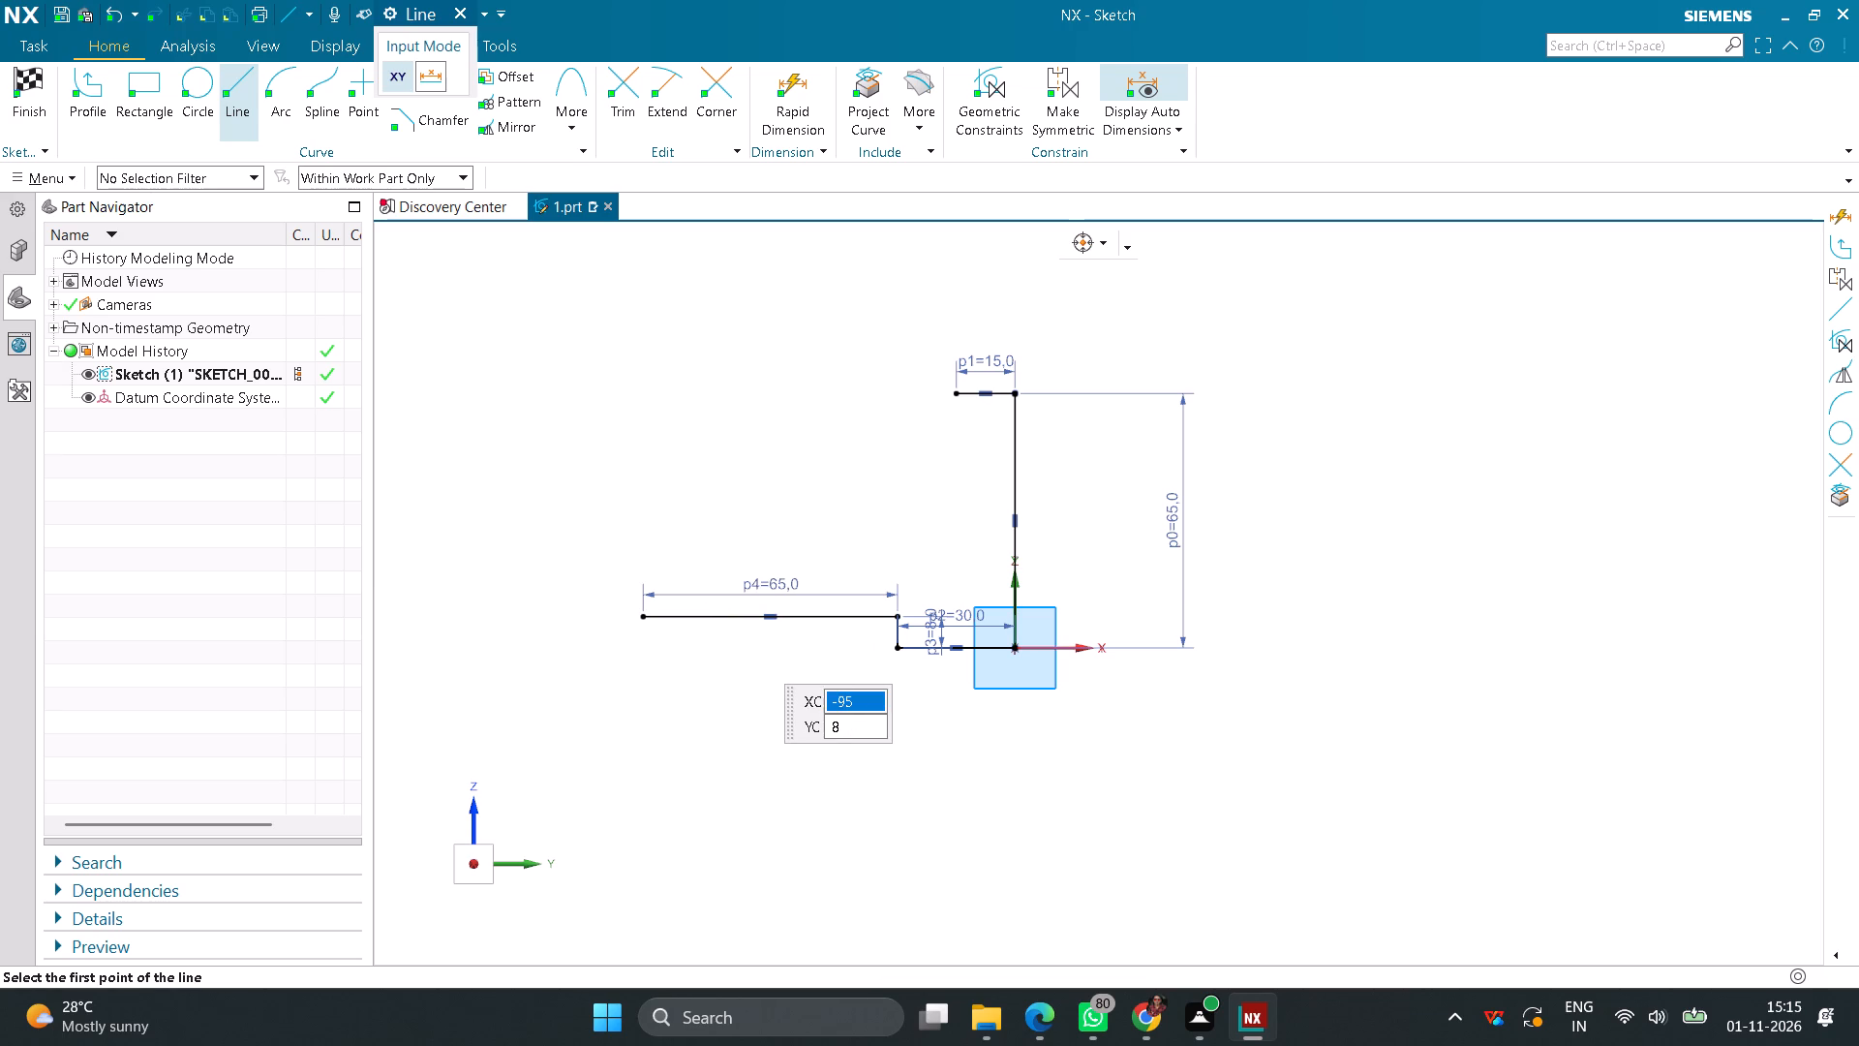
click(640, 617)
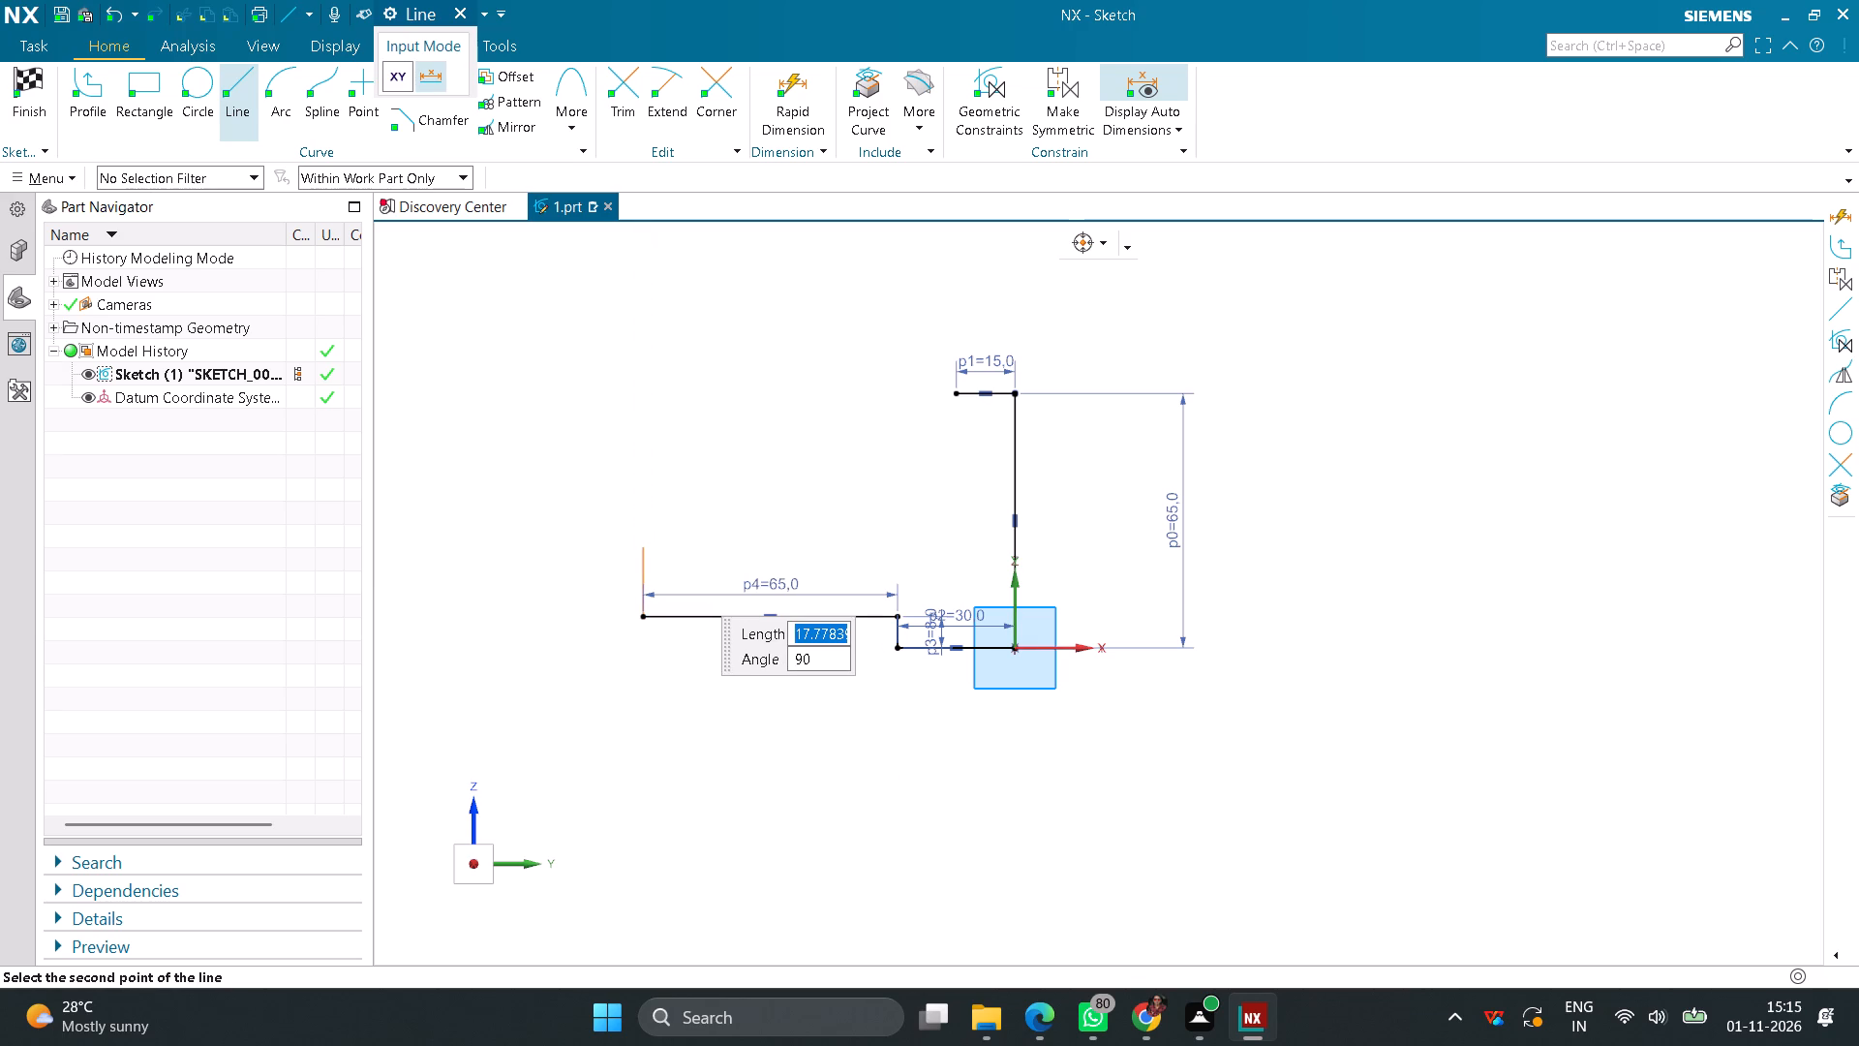
key(8)
key(Return)
key(Return)
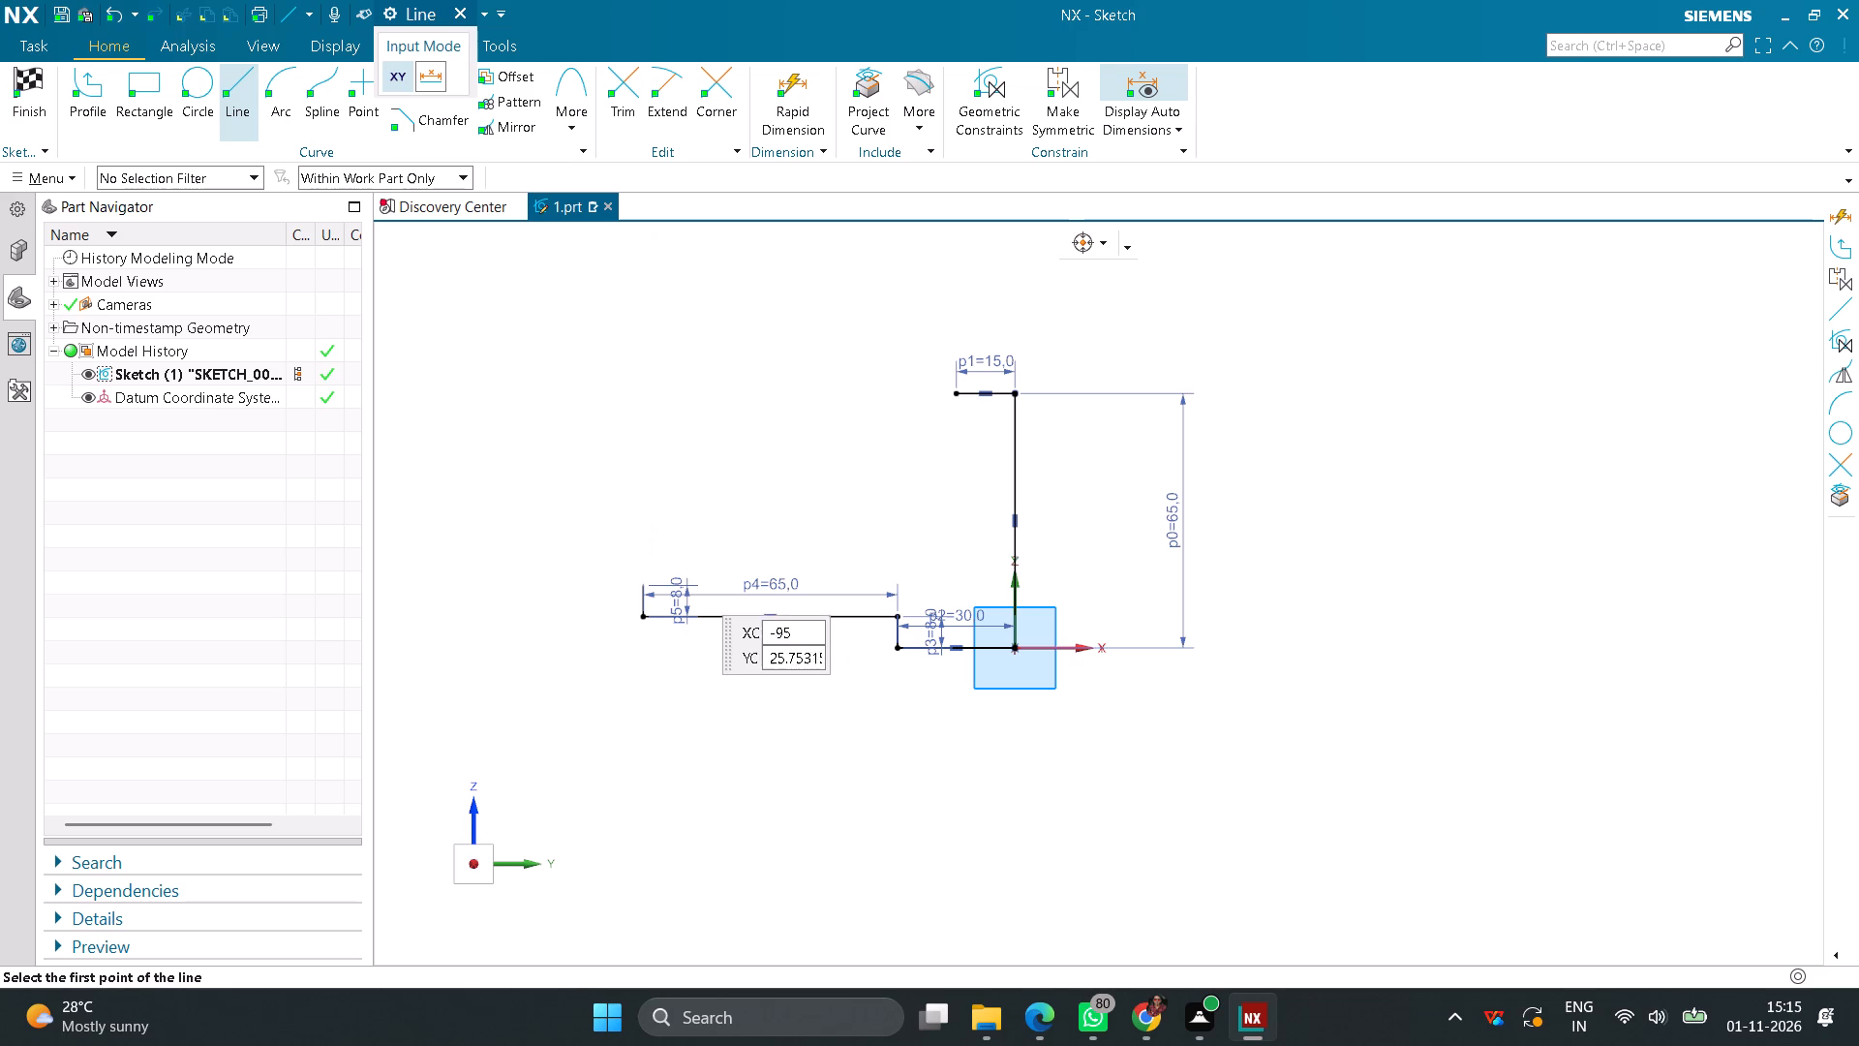
Close the profile with a vertical line about 49 mm down from the 15 mm line's free end and a horizontal line joining the outer 8 mm line.
click(952, 395)
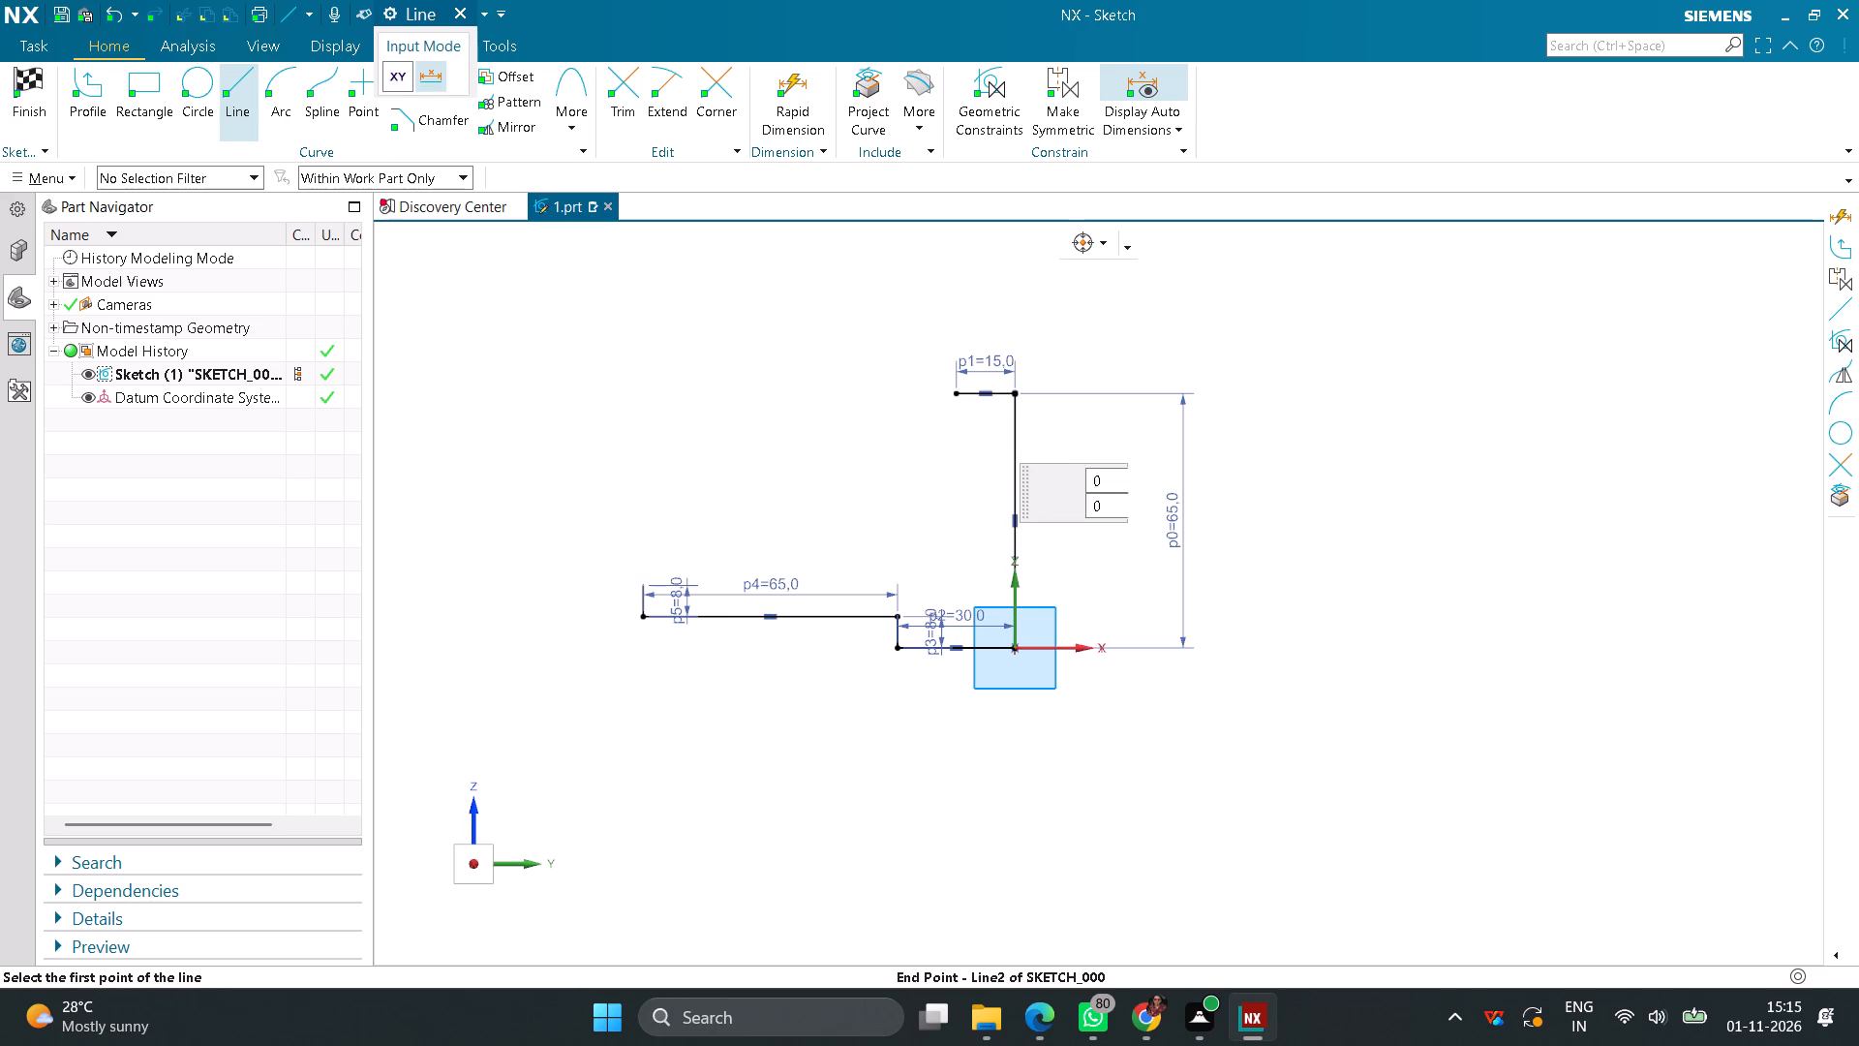
click(966, 587)
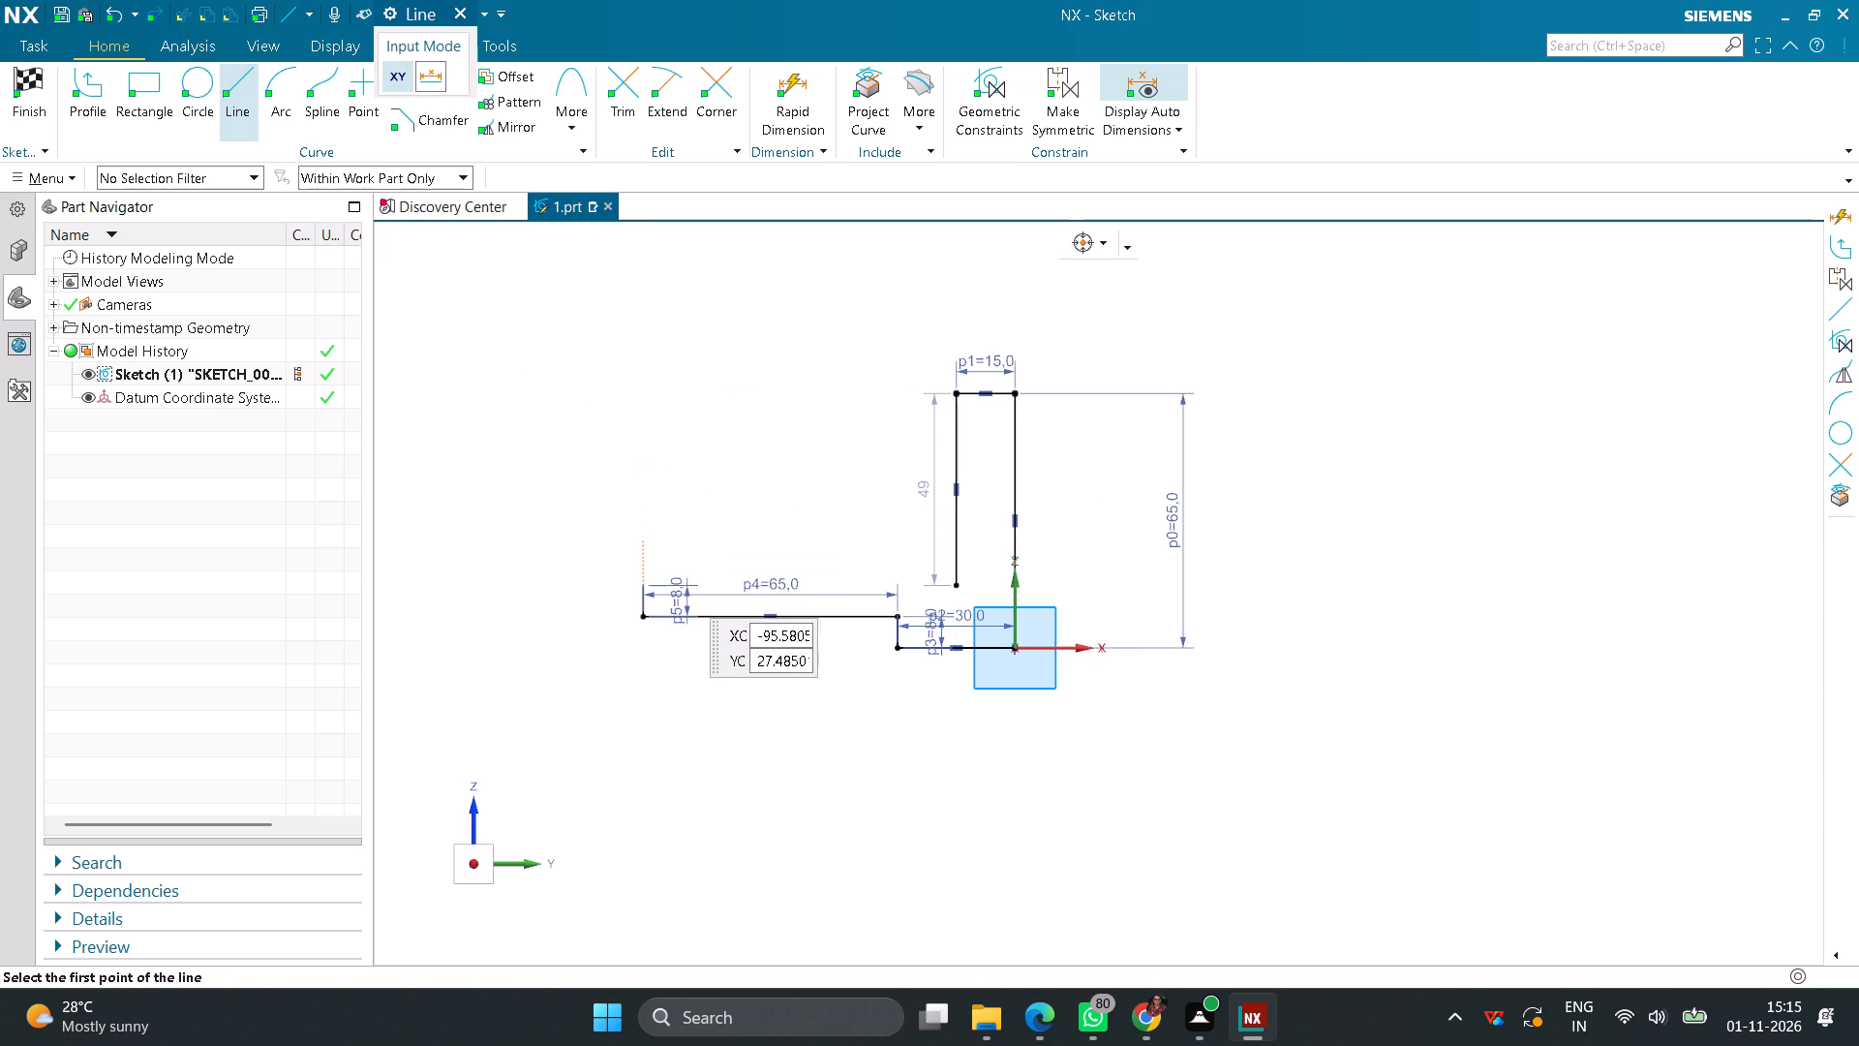
click(645, 587)
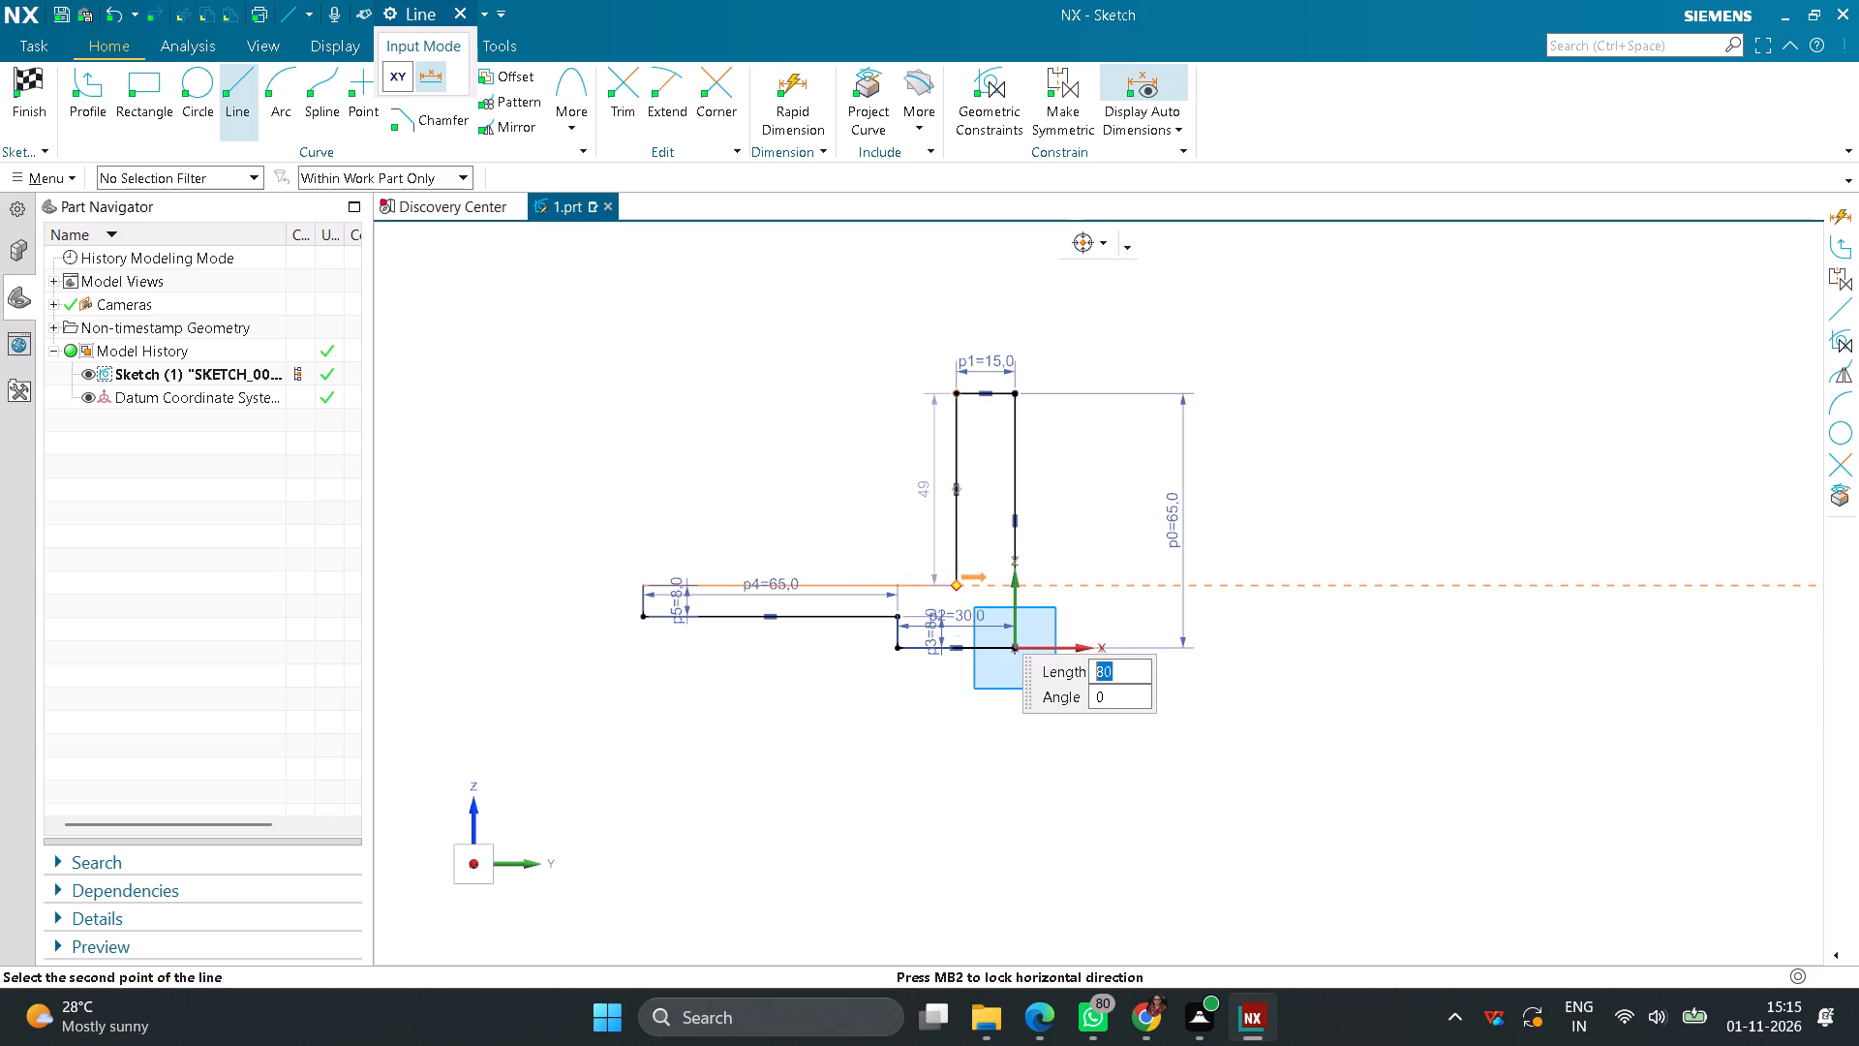
click(955, 586)
middle_click(1261, 618)
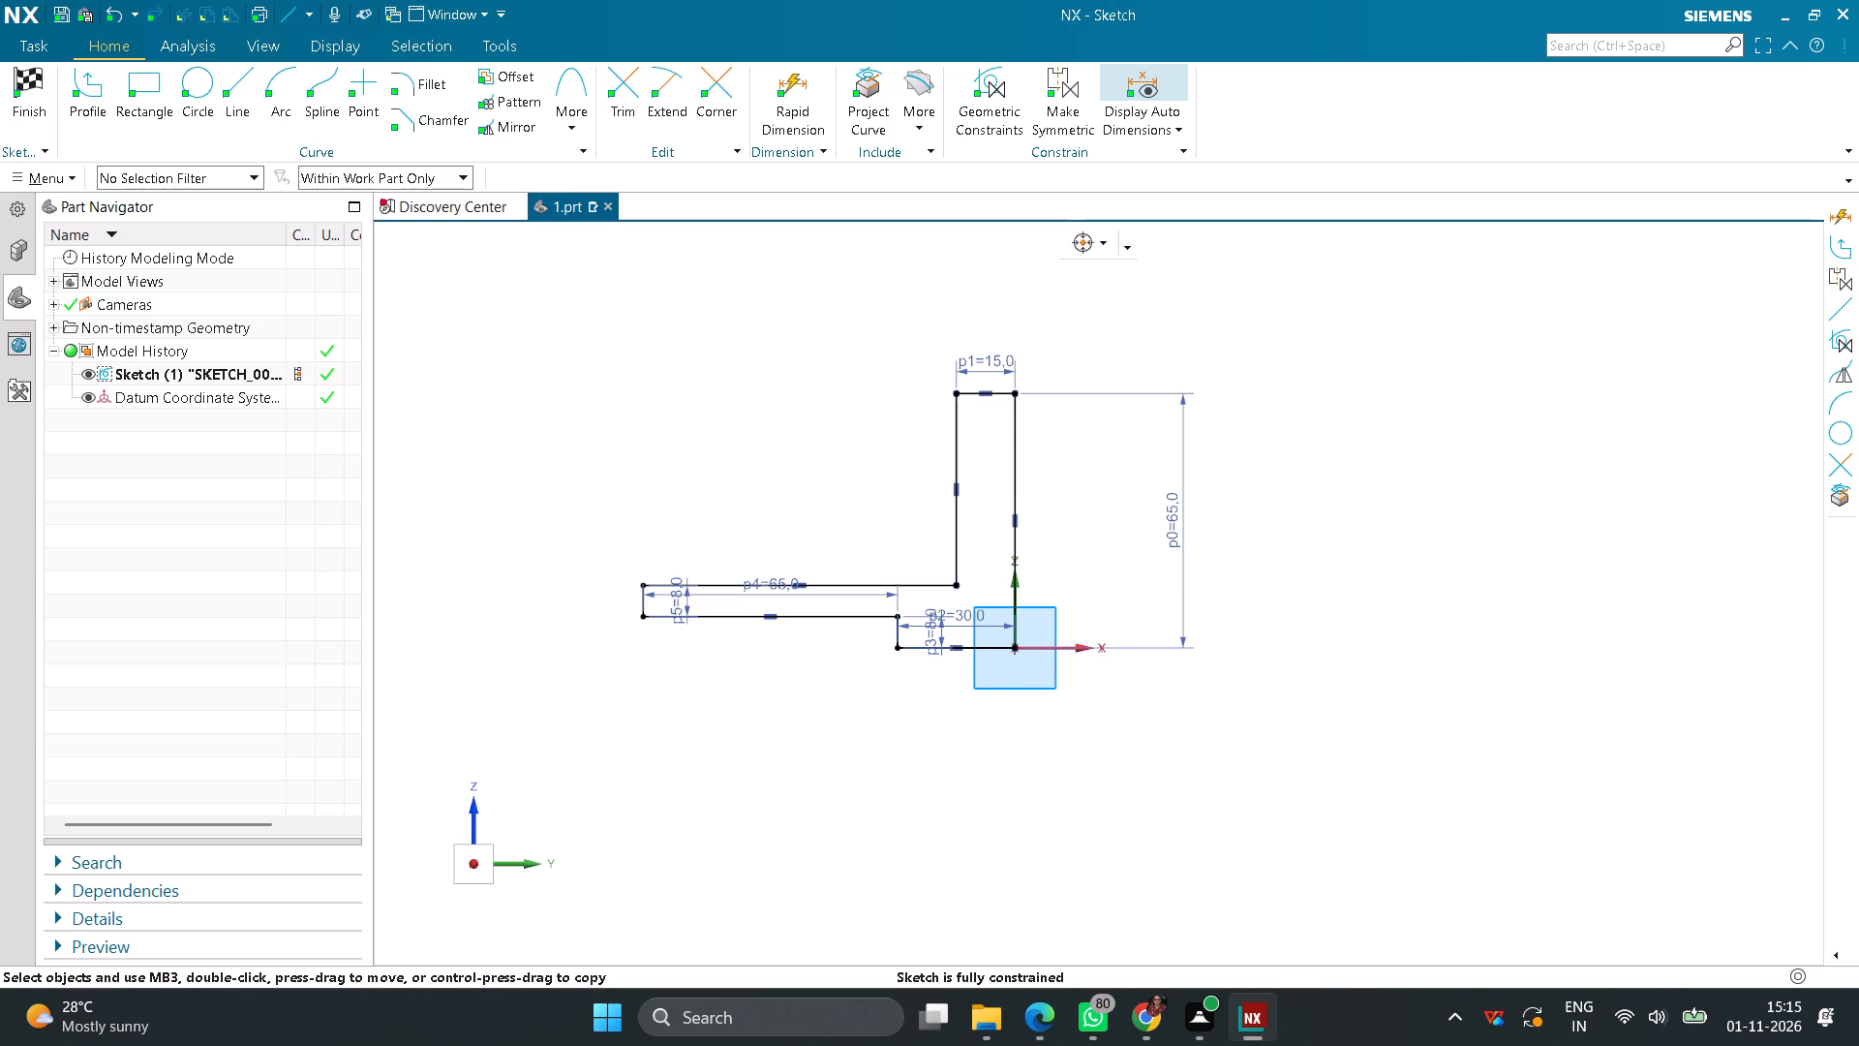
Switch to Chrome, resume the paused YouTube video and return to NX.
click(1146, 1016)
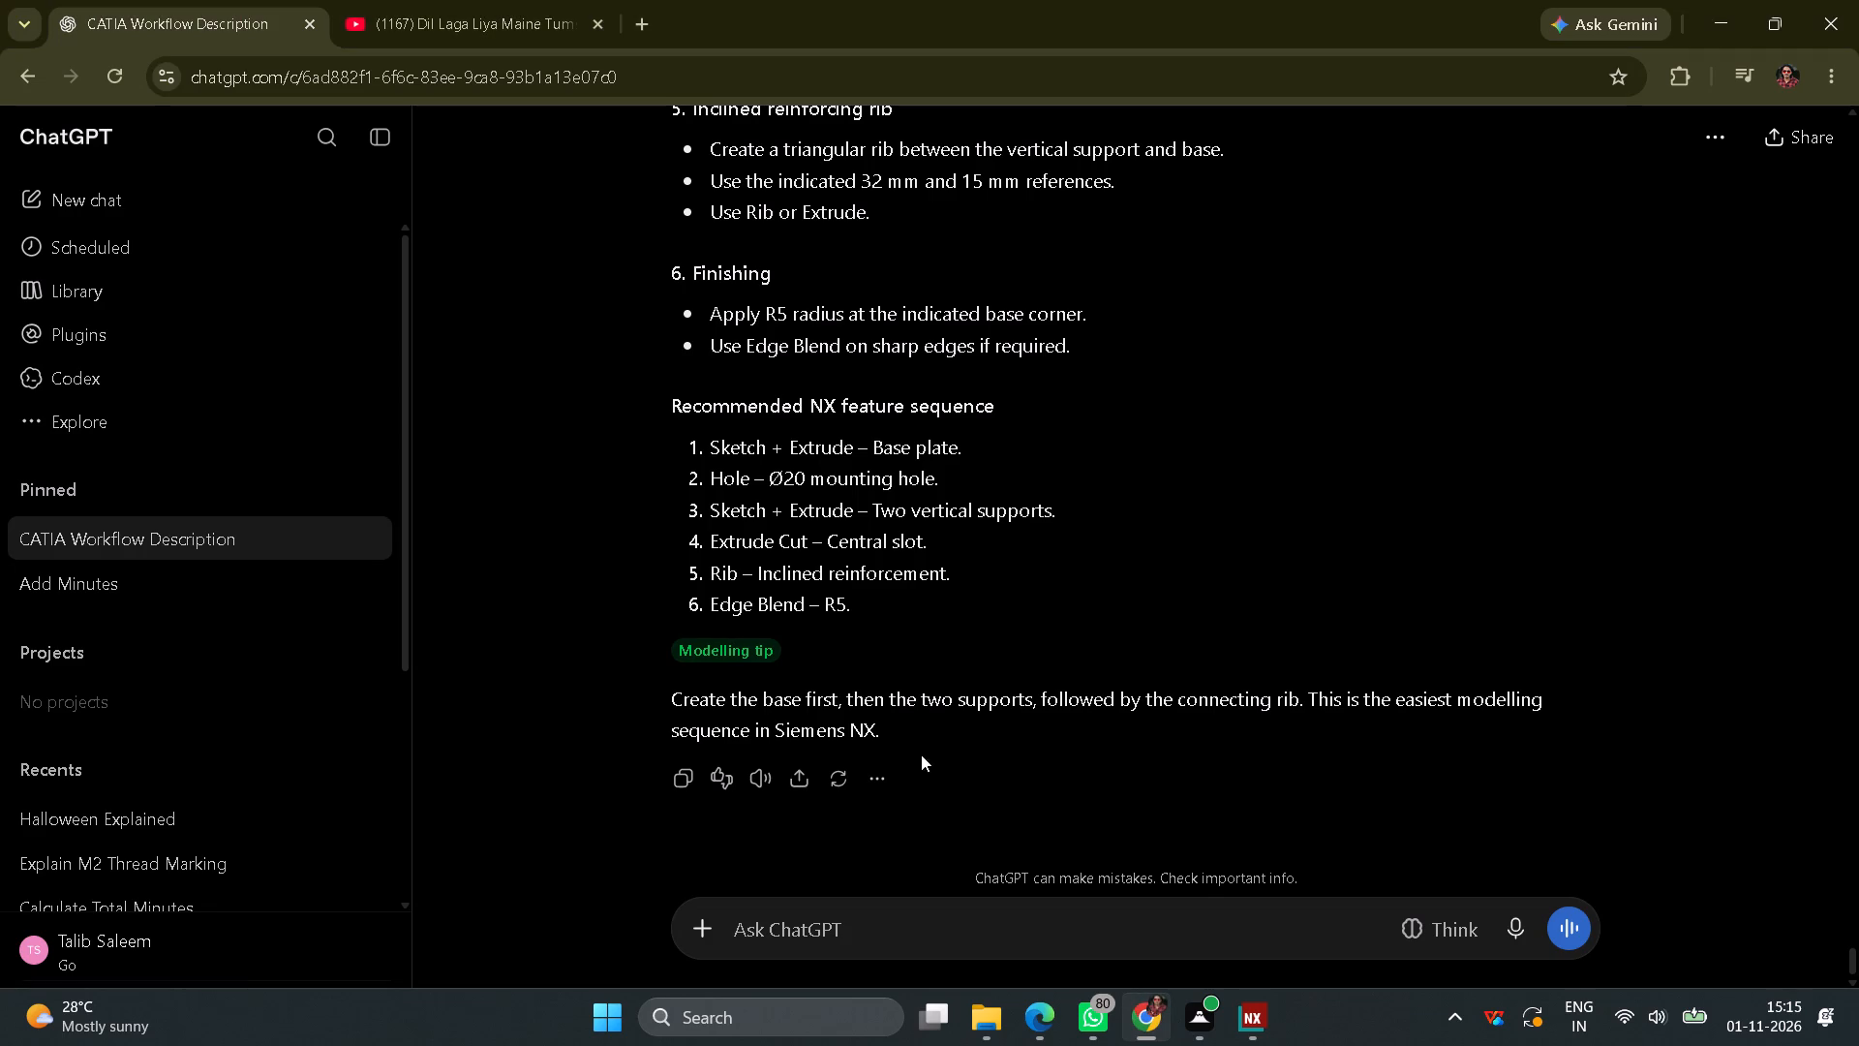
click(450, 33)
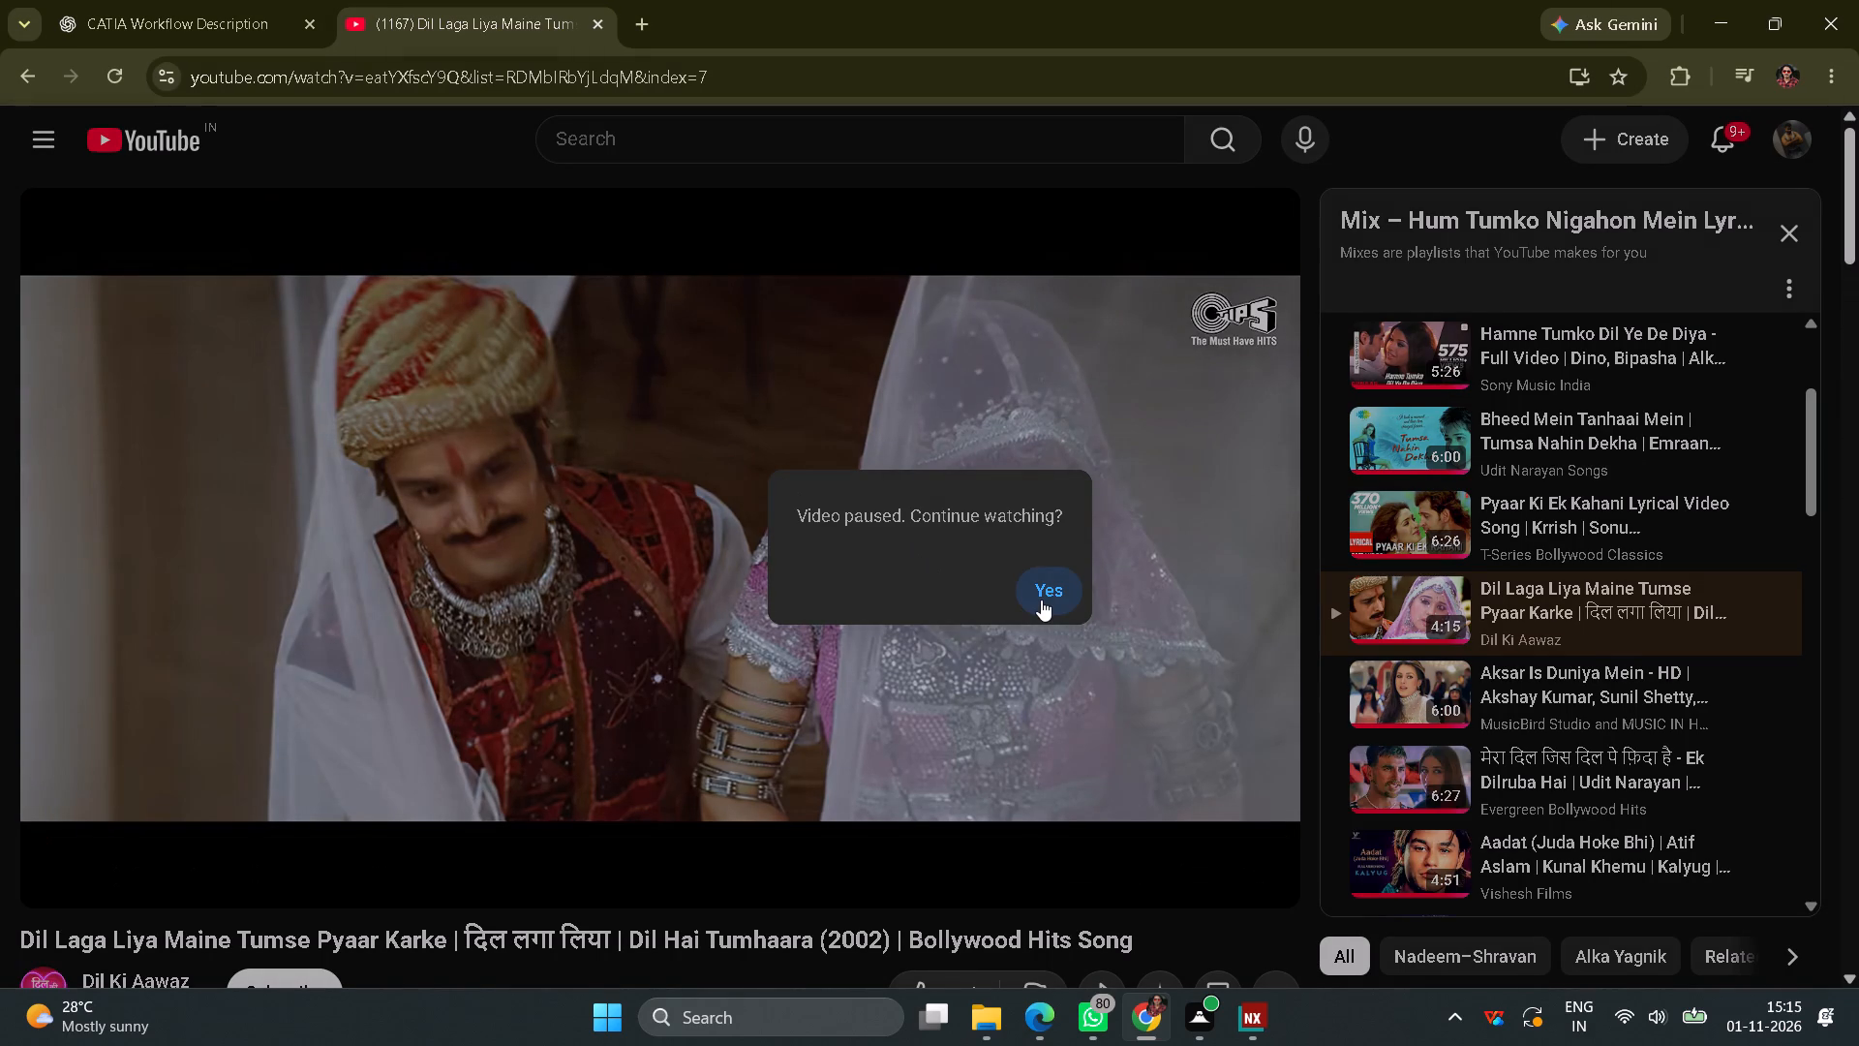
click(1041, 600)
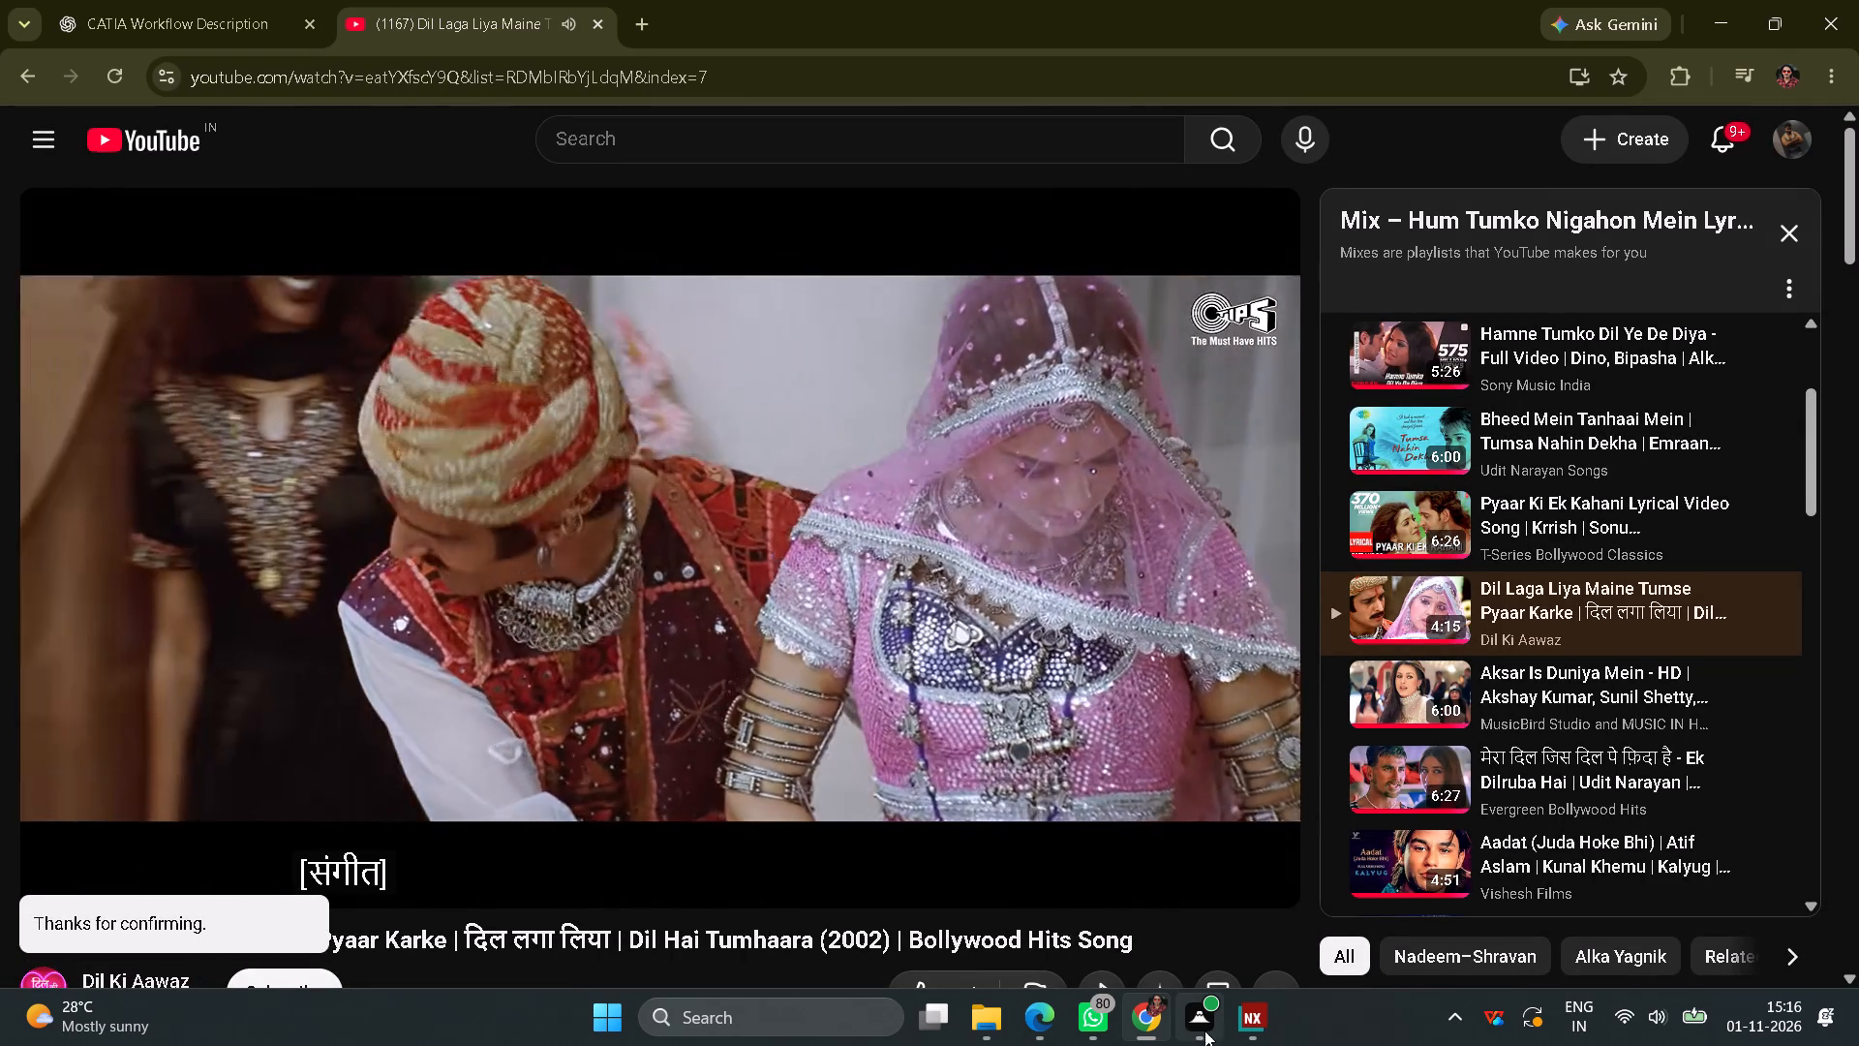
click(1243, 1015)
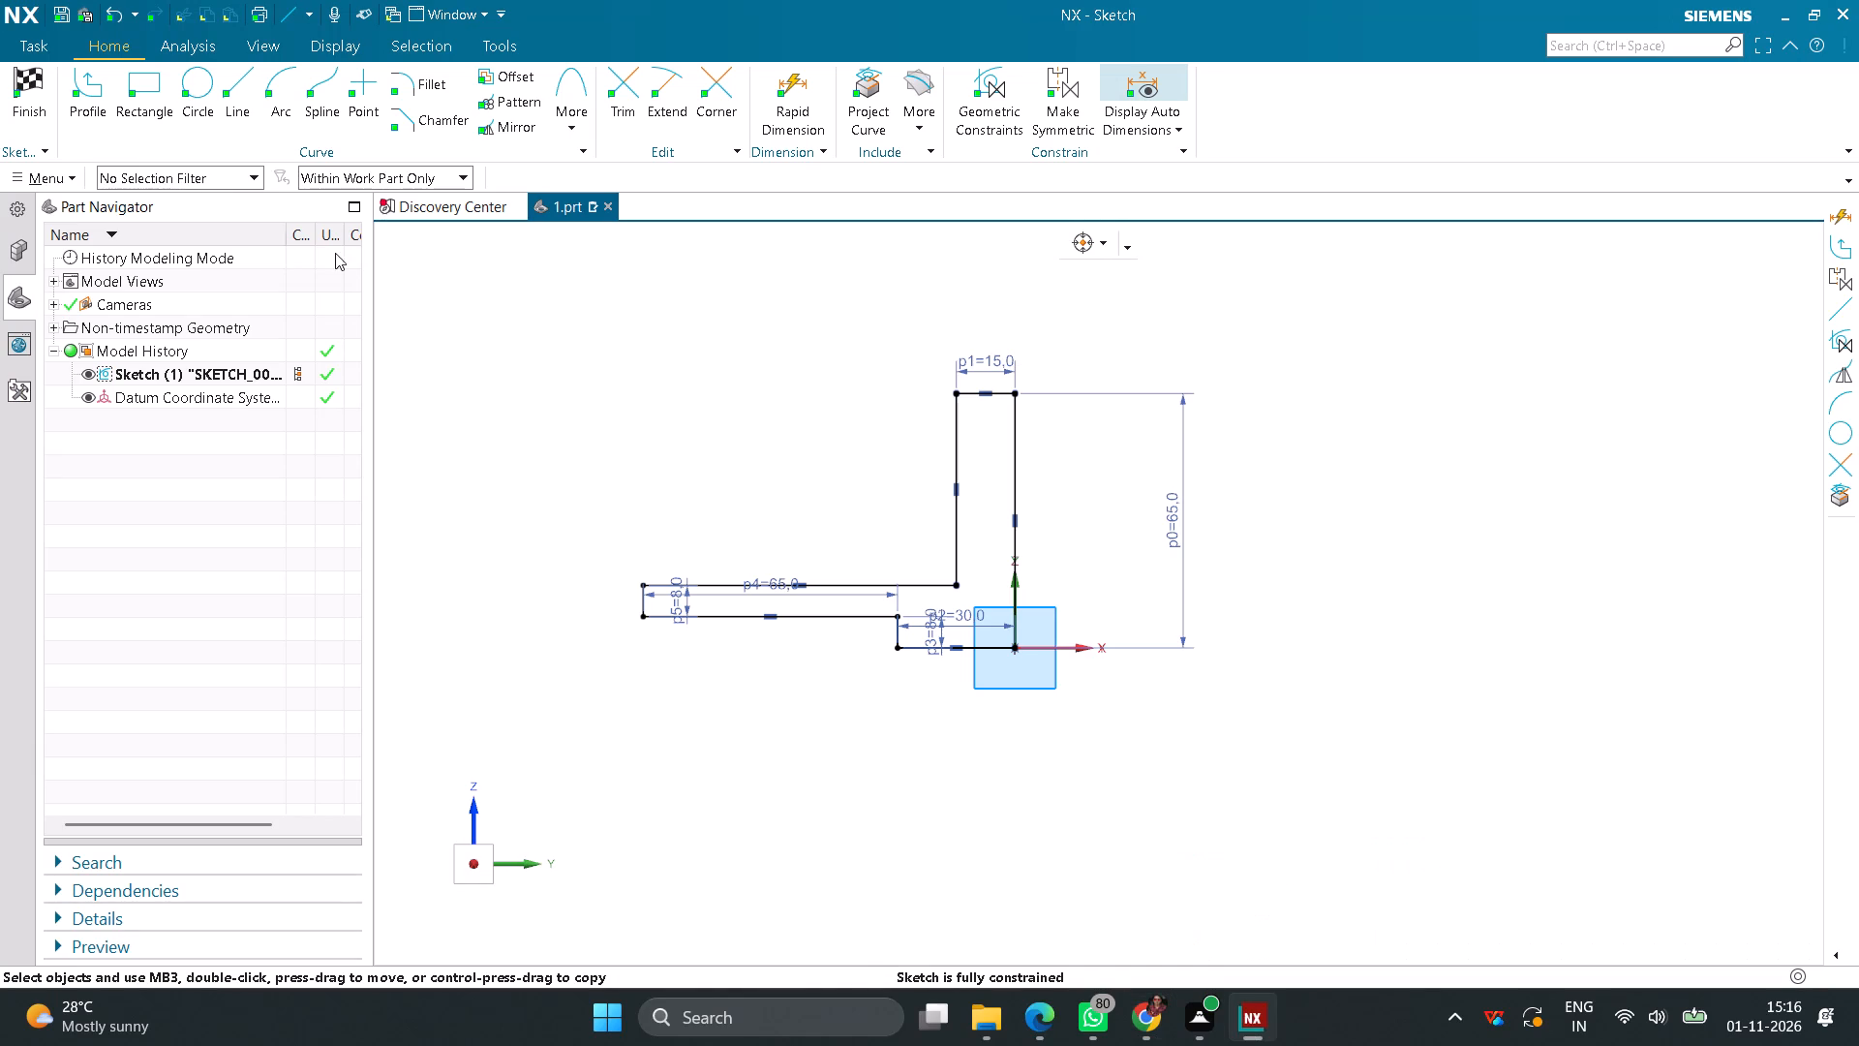
Finish the profile sketch and extrude it as a solid with a symmetric width of 50 mm.
click(34, 97)
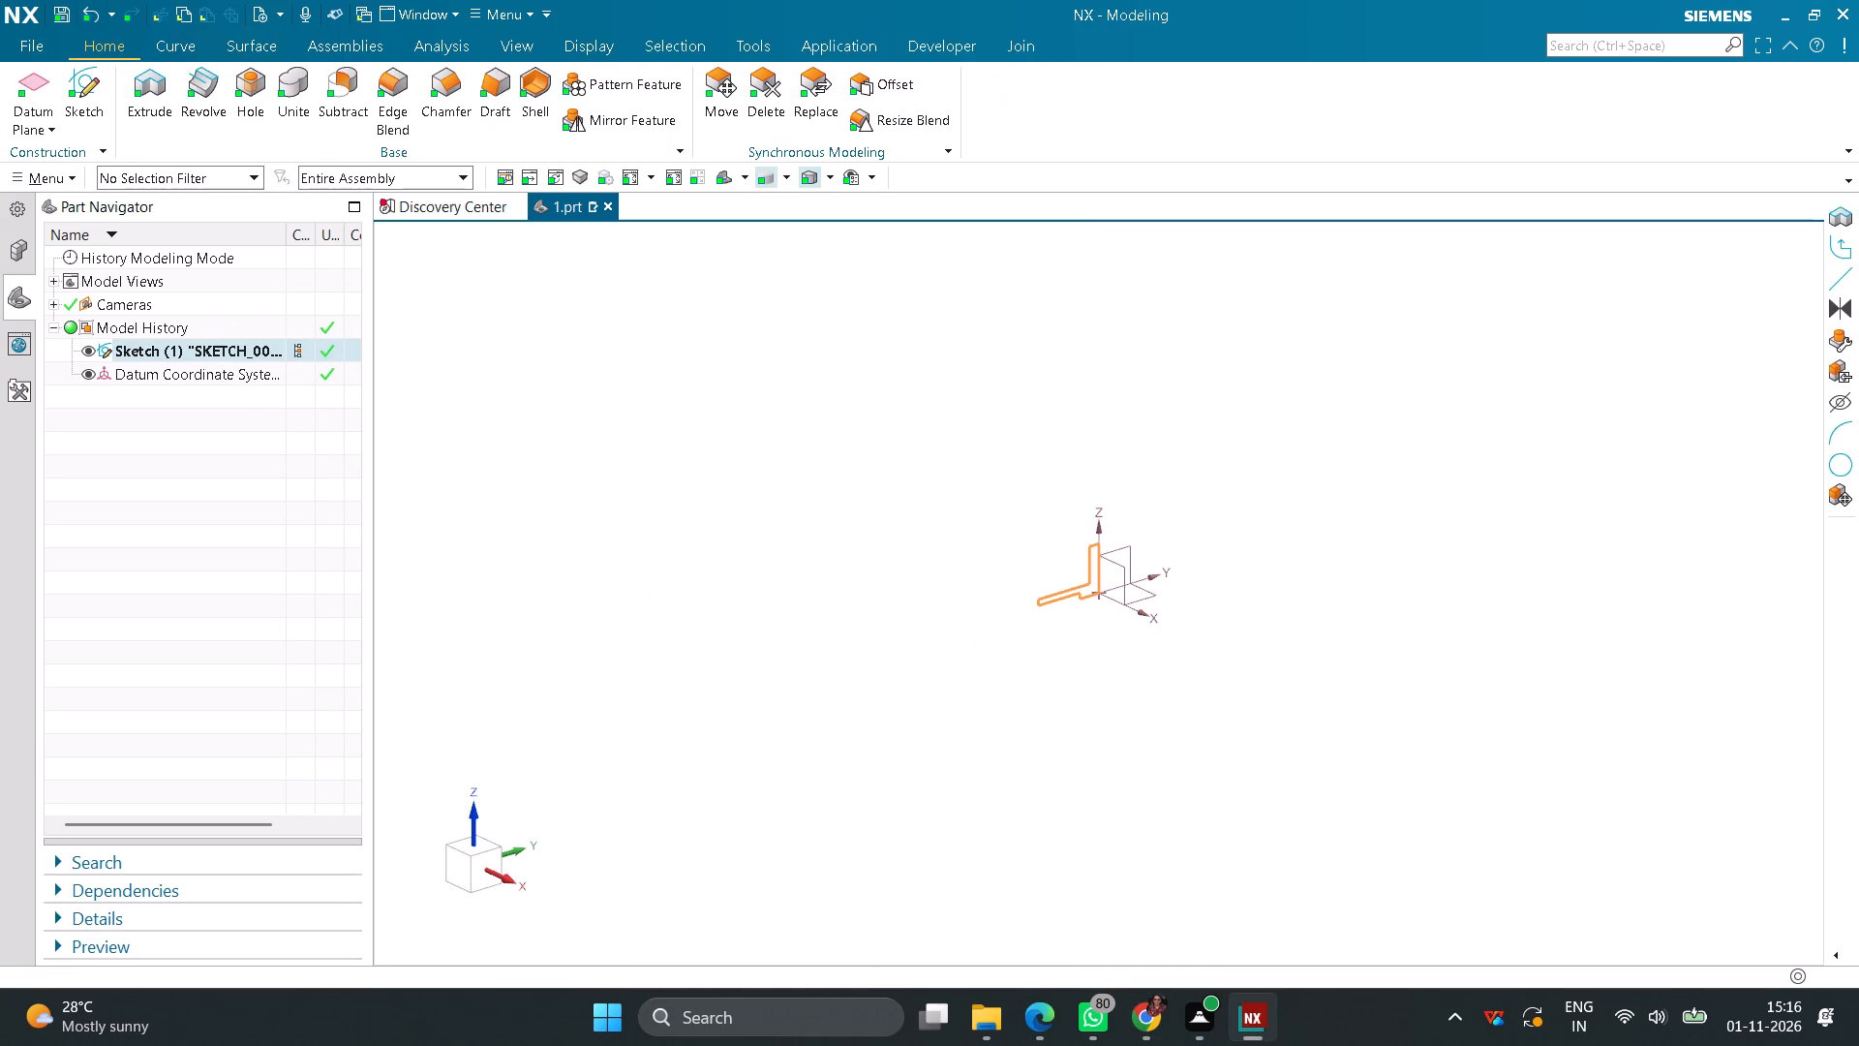
click(139, 95)
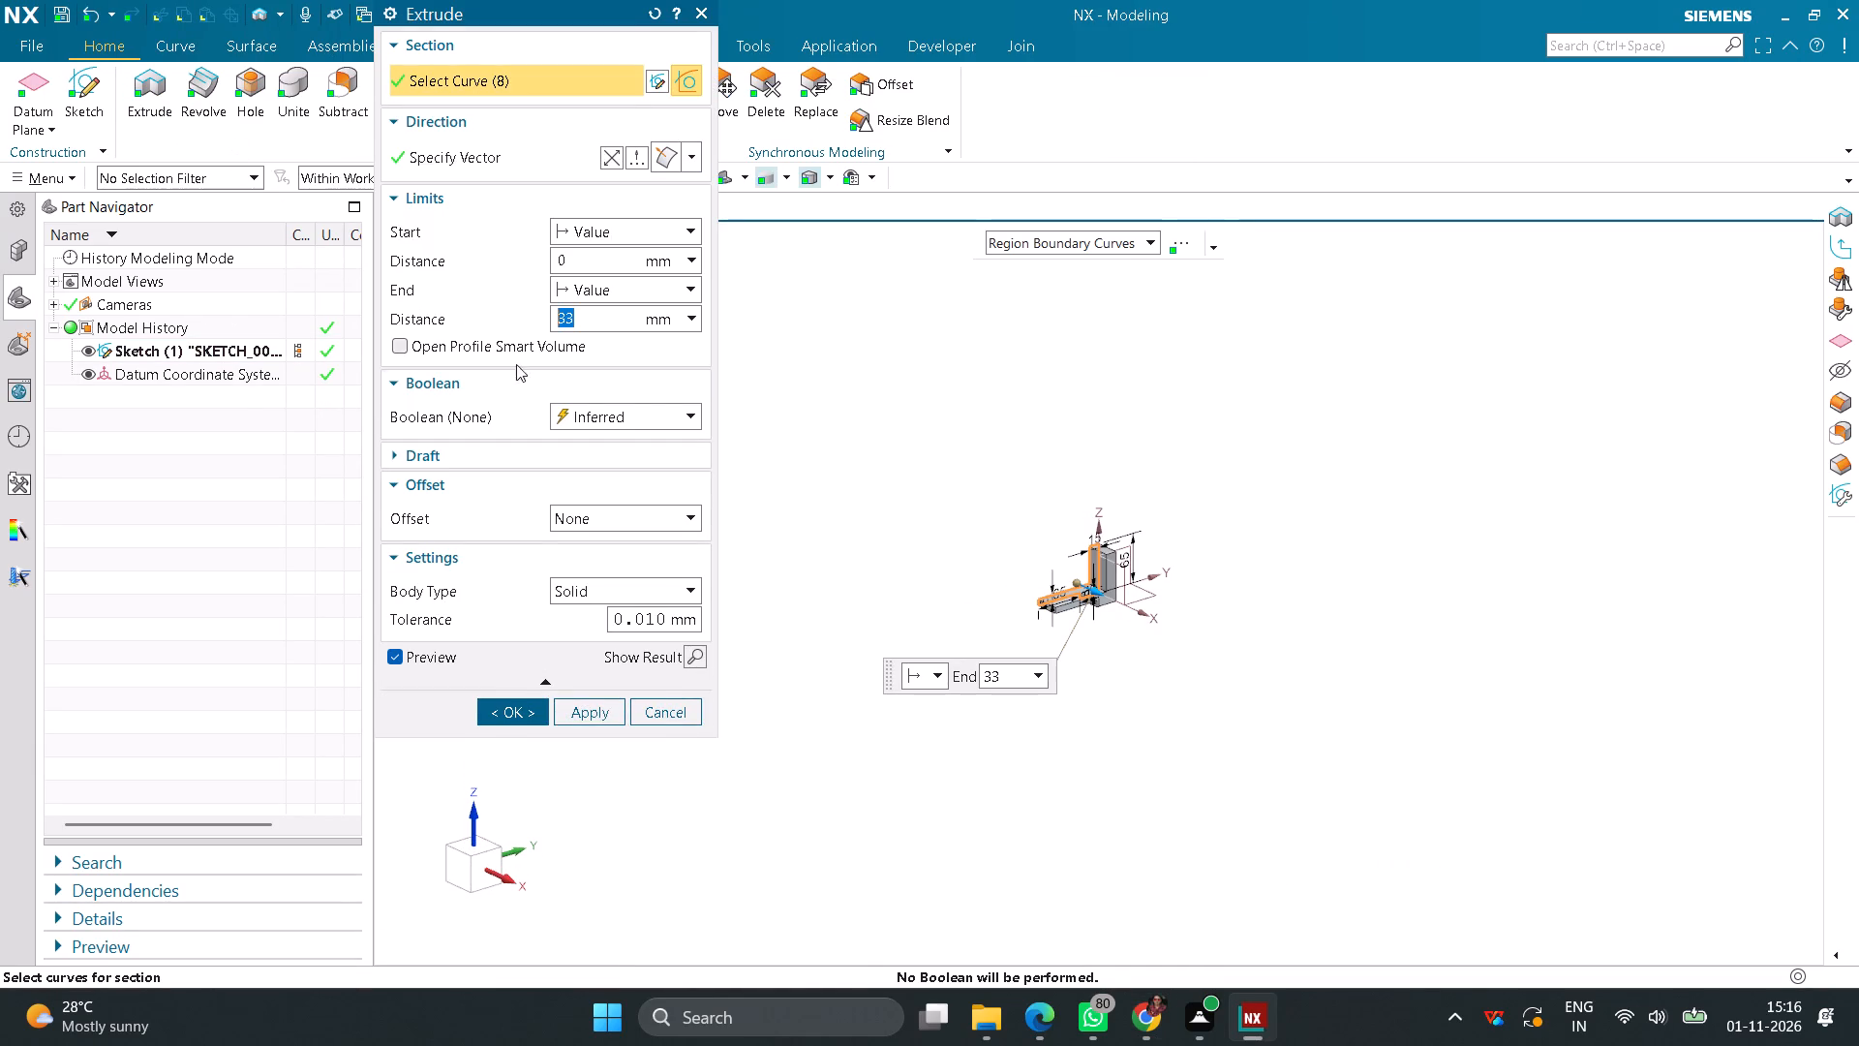
click(693, 292)
click(631, 358)
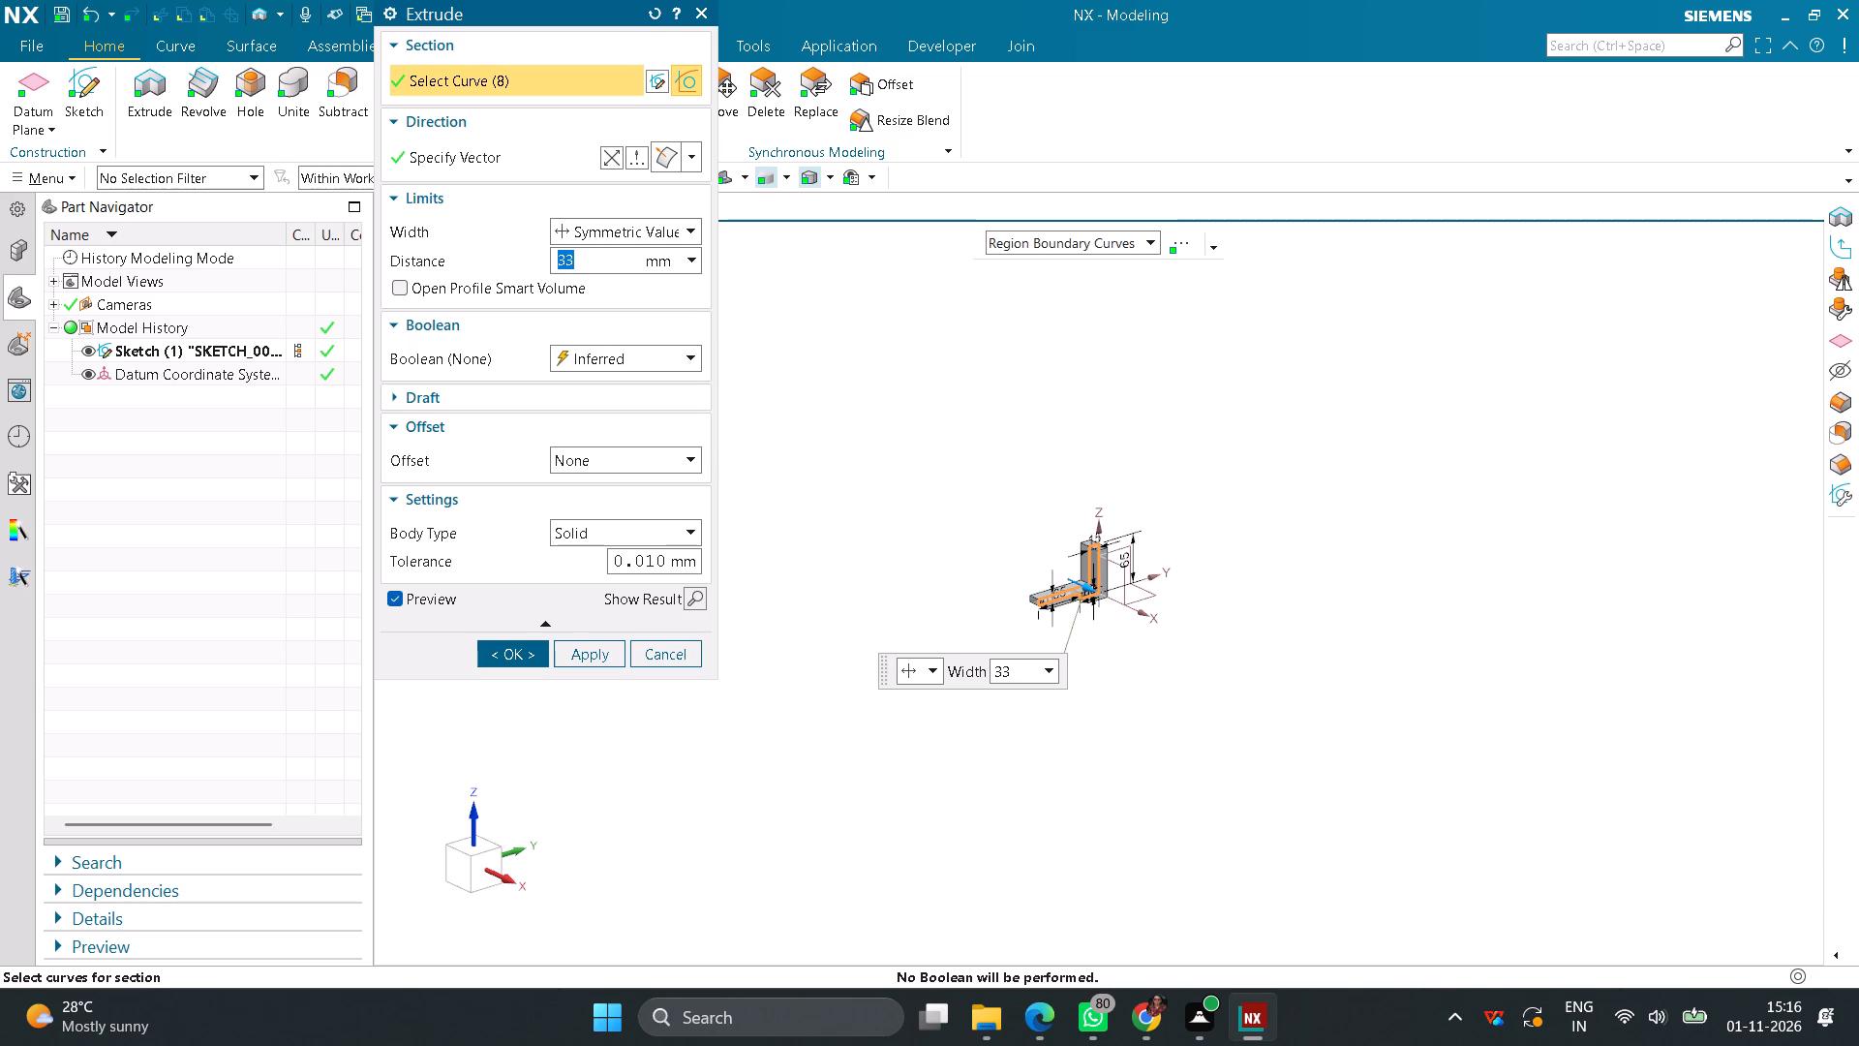
text(50)
key(Return)
click(521, 658)
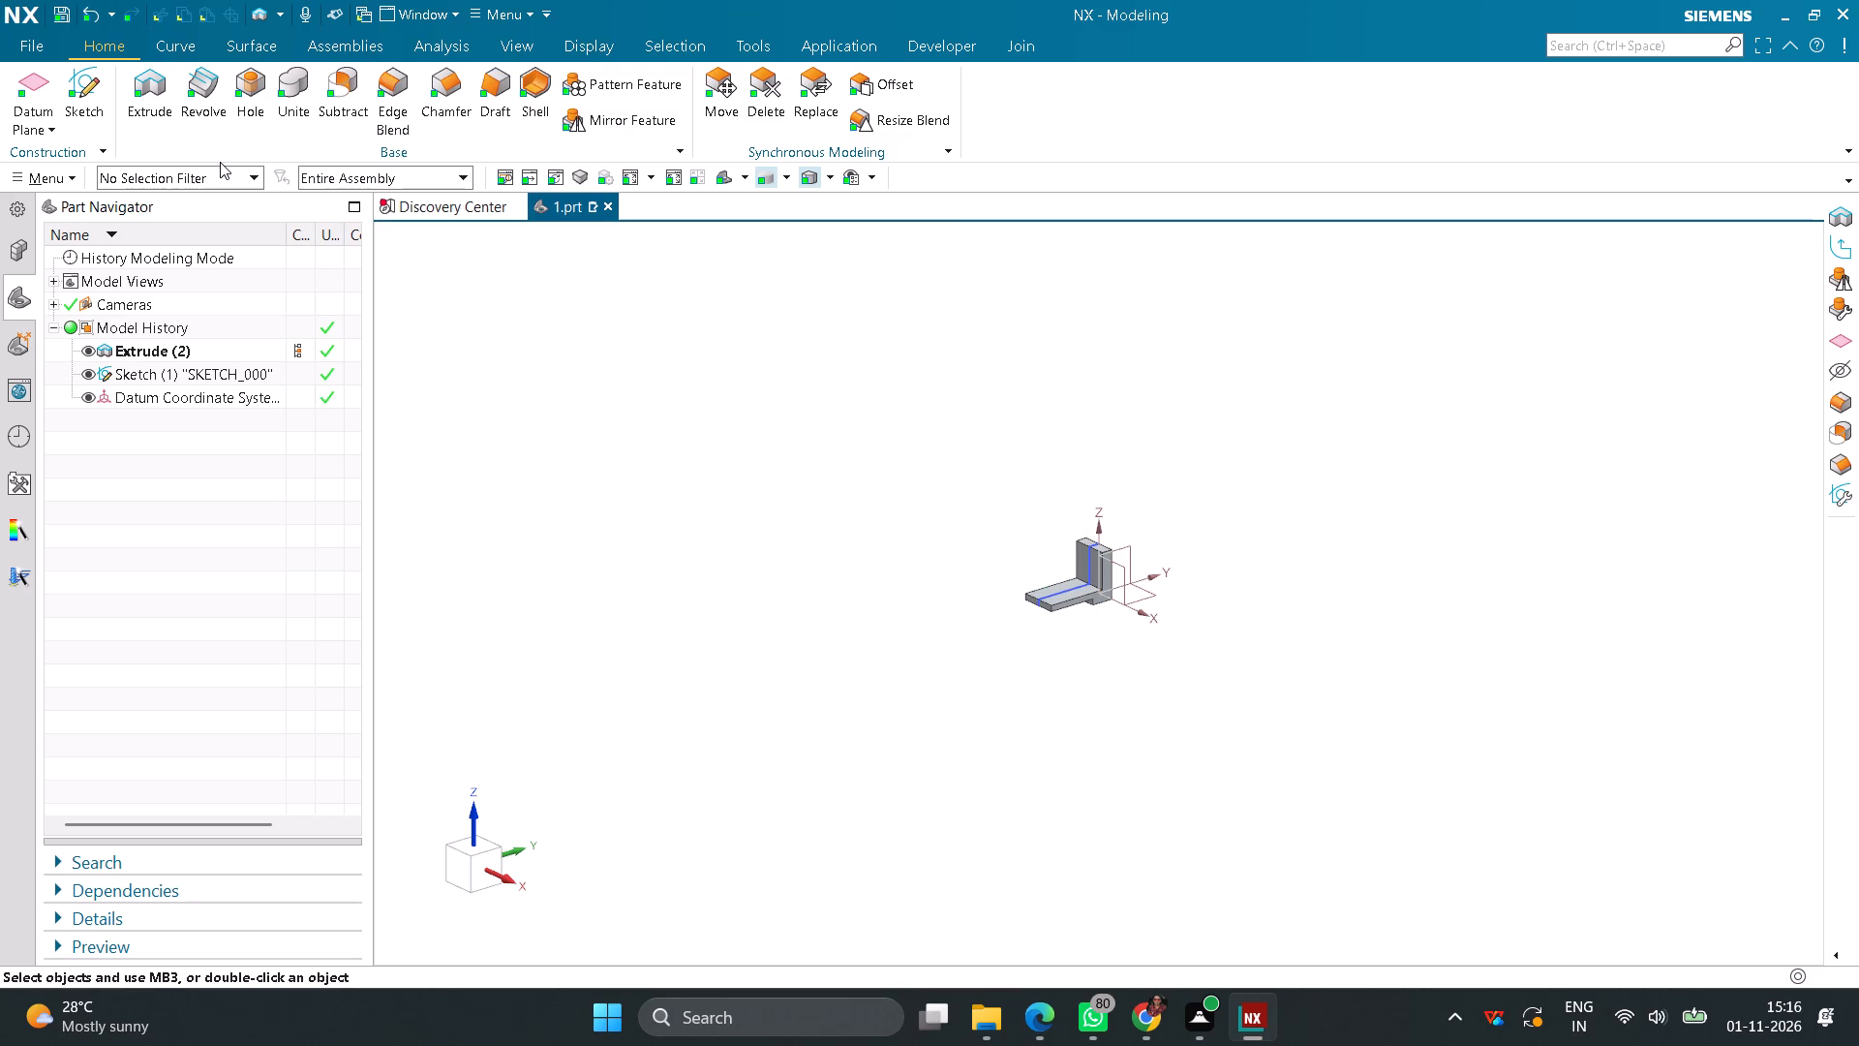
On the Right plane, sketch a diagonal line about 61 mm long from the base's top edge to the upright's upper inner corner.
click(82, 113)
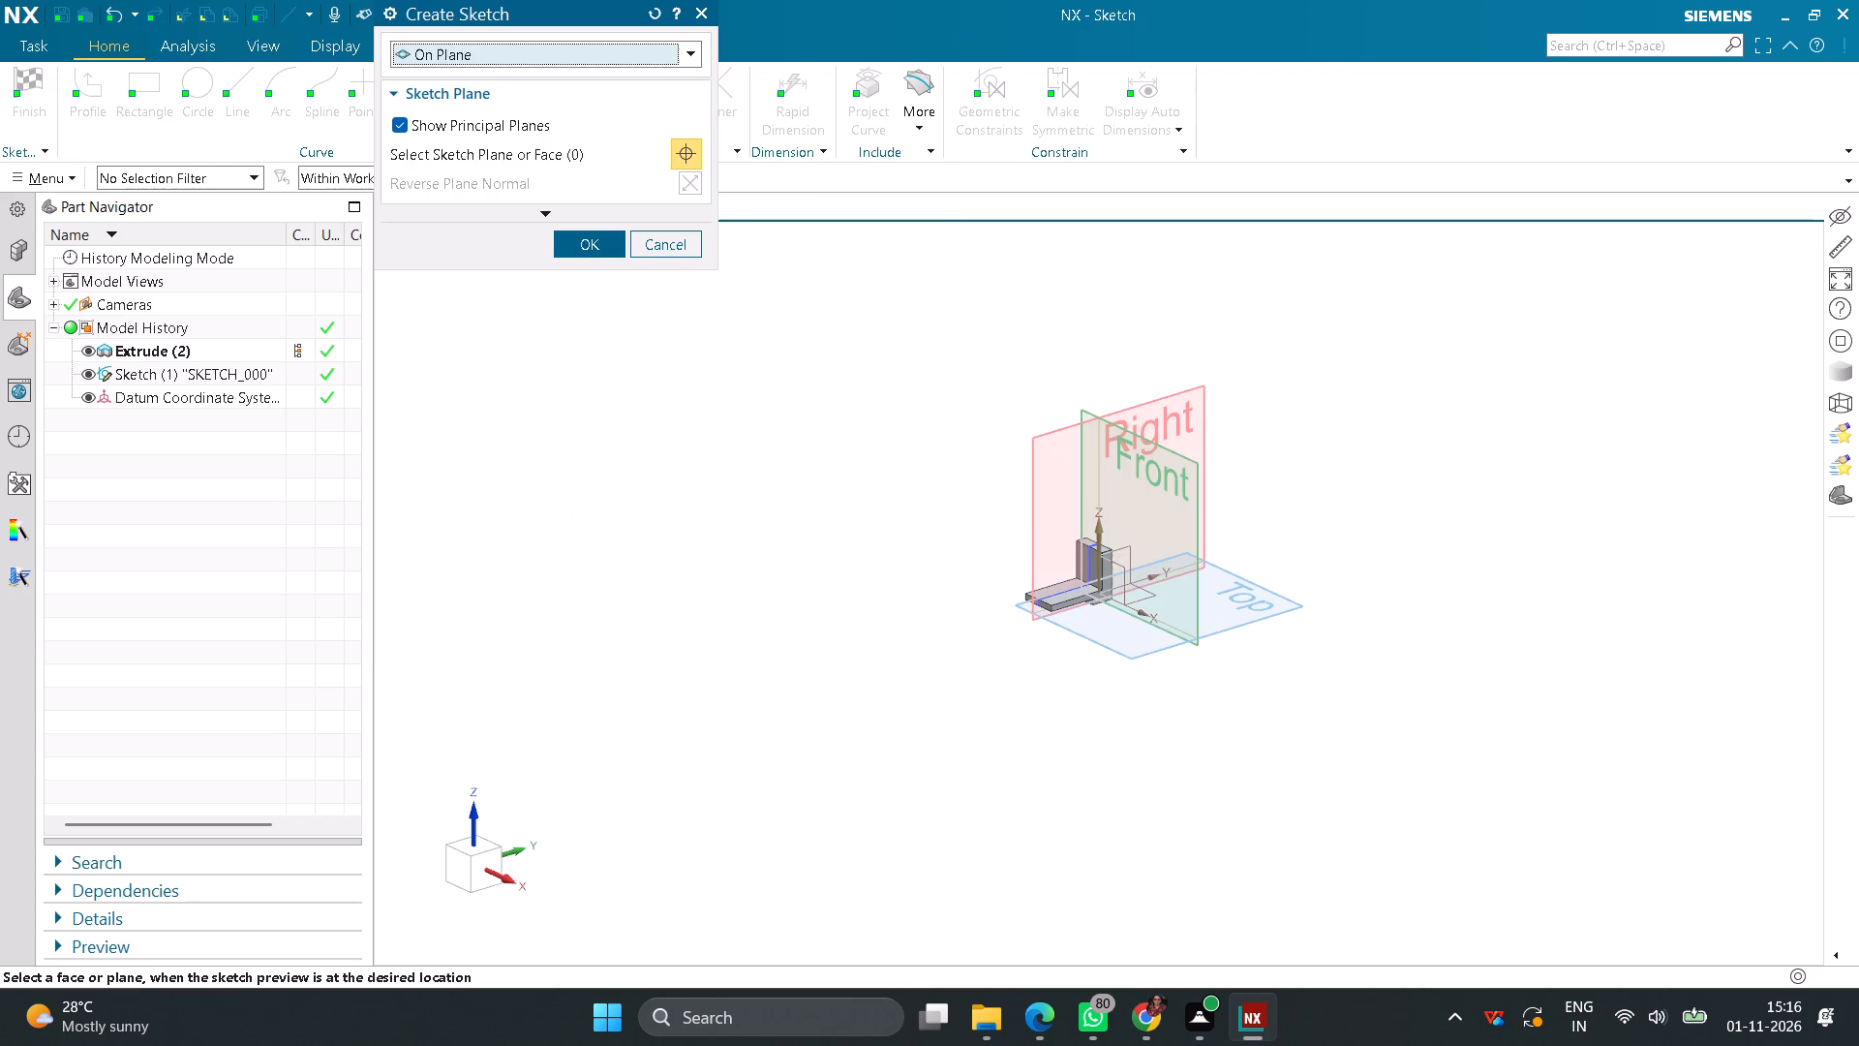
click(1155, 403)
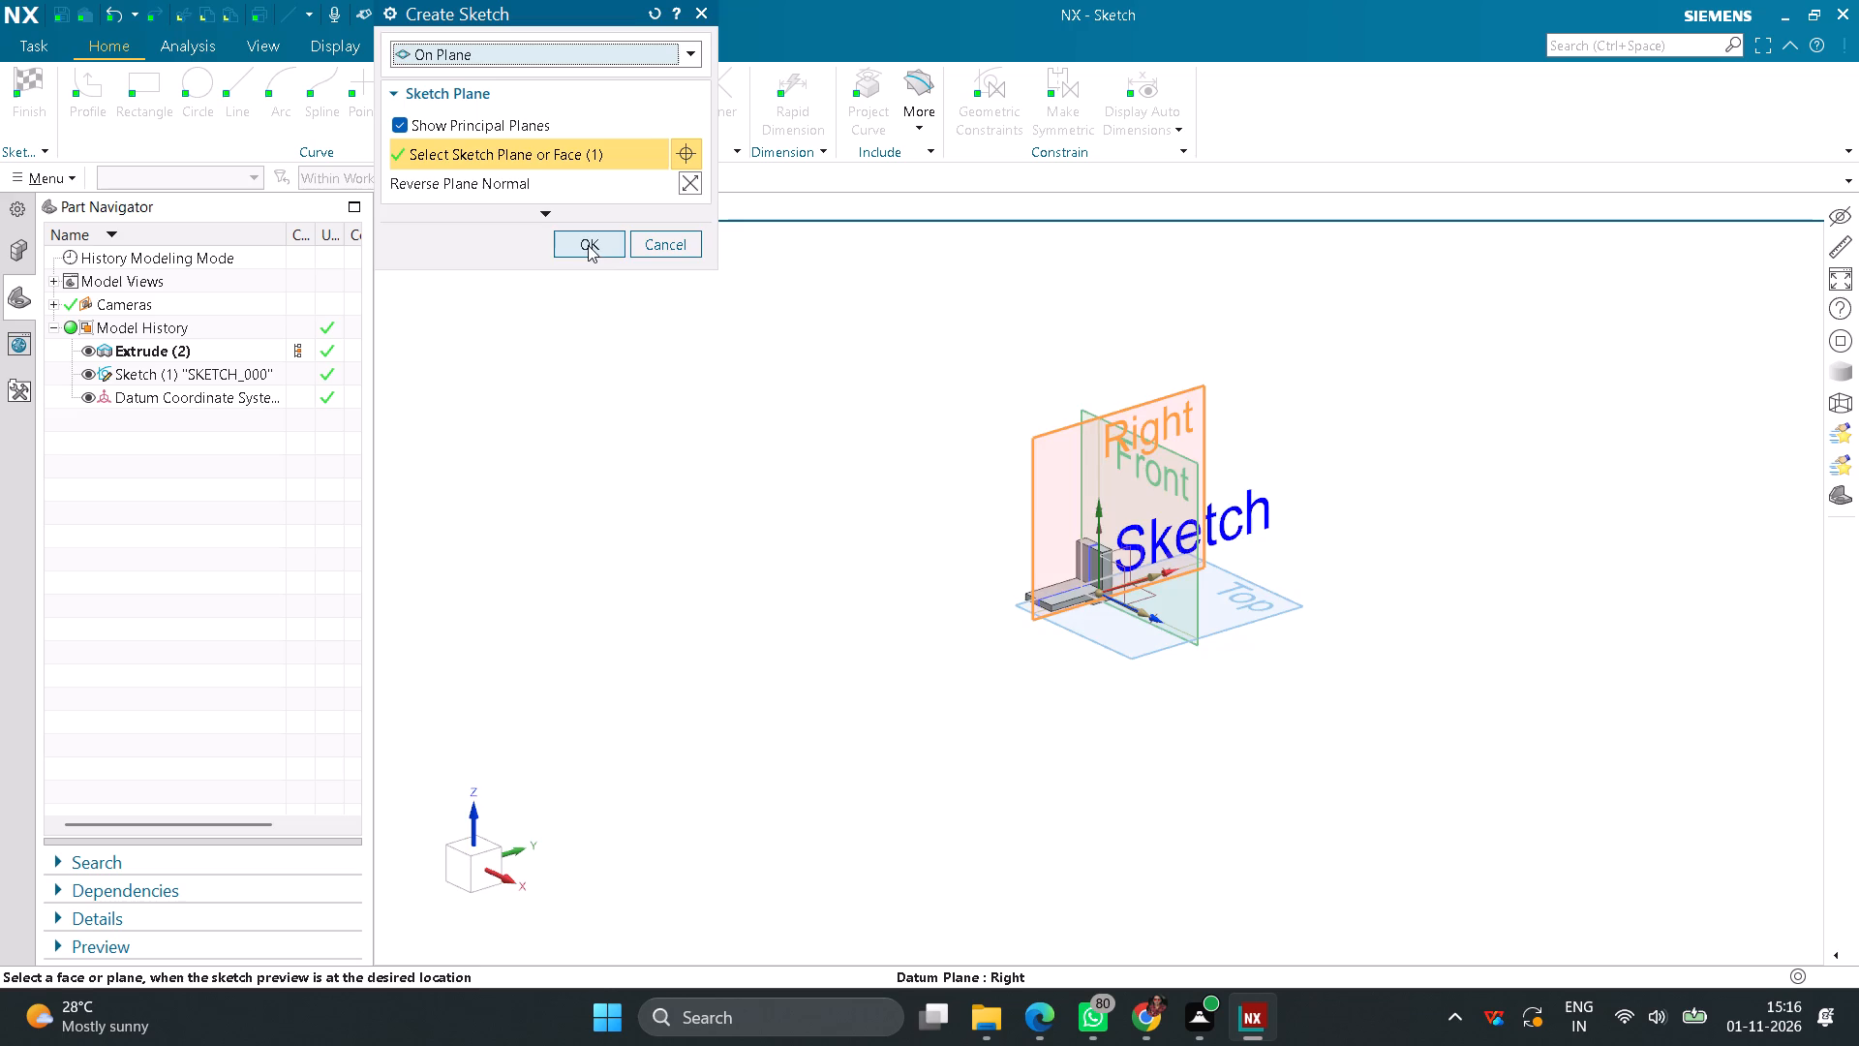
click(588, 245)
scroll(1088, 528, up, 7)
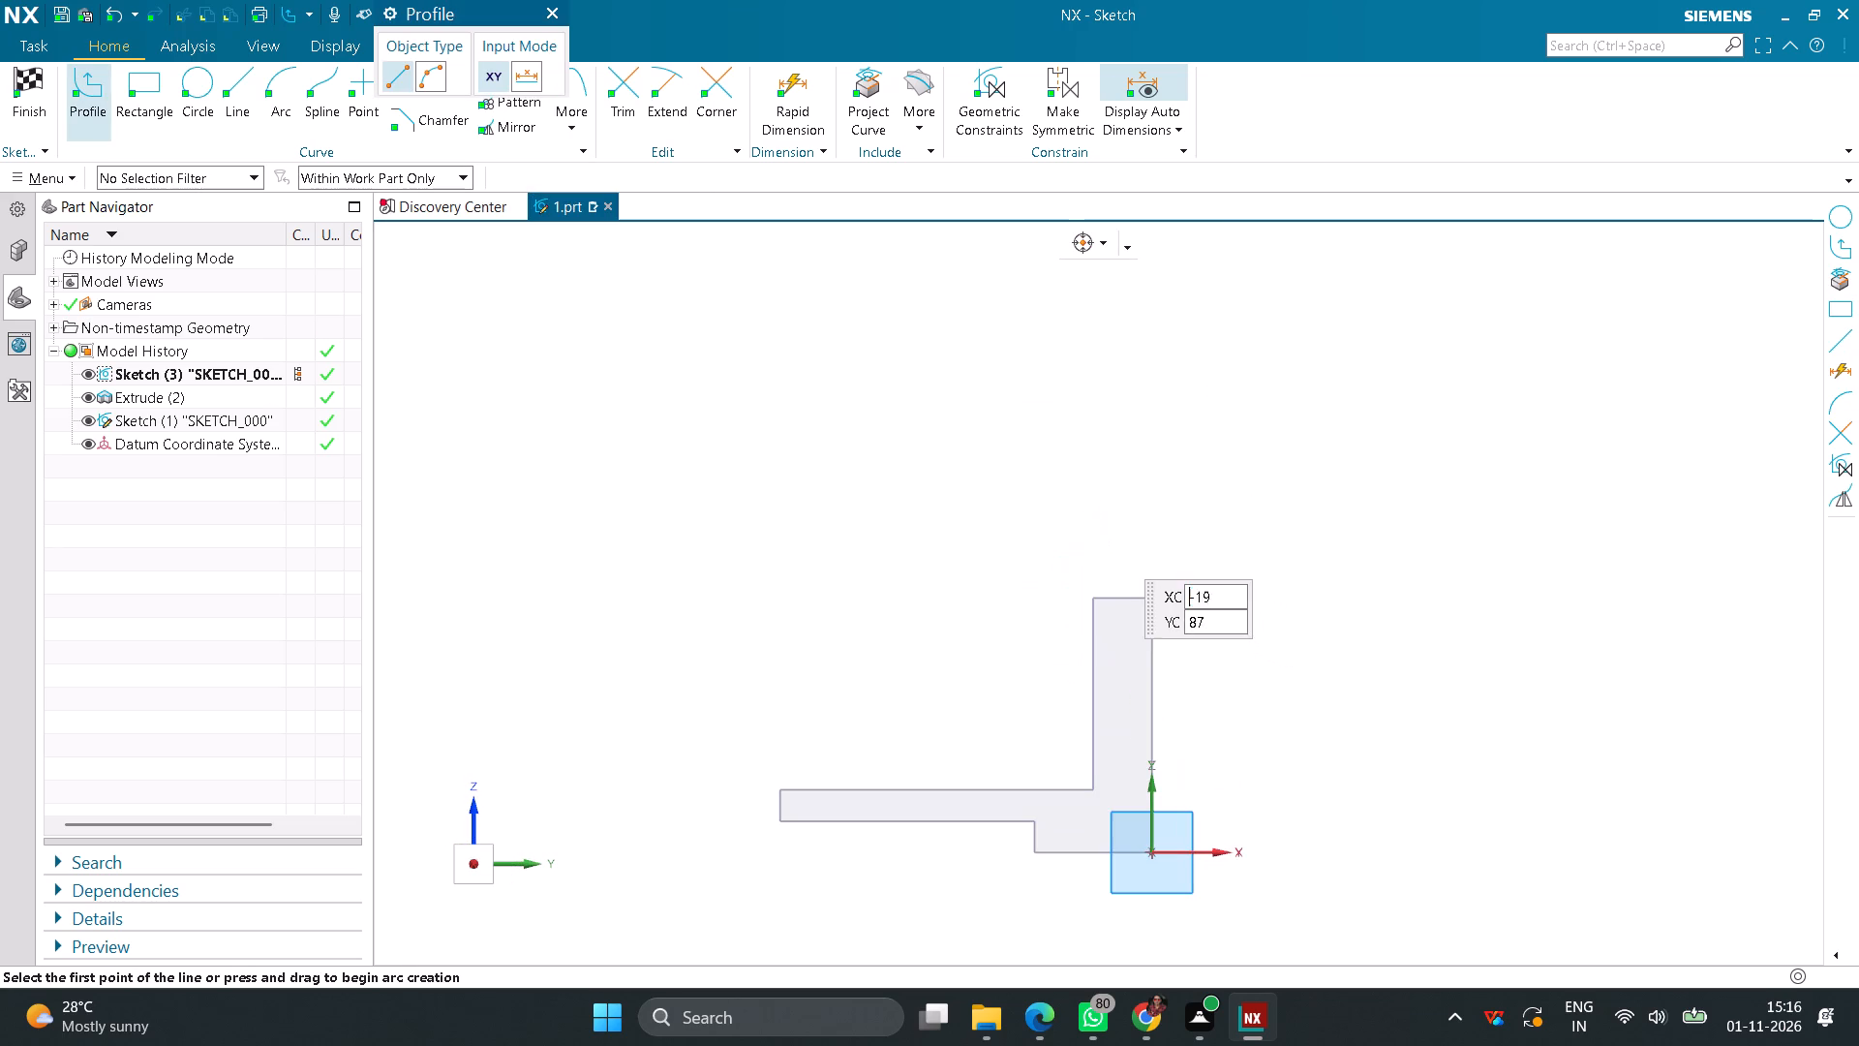
click(227, 80)
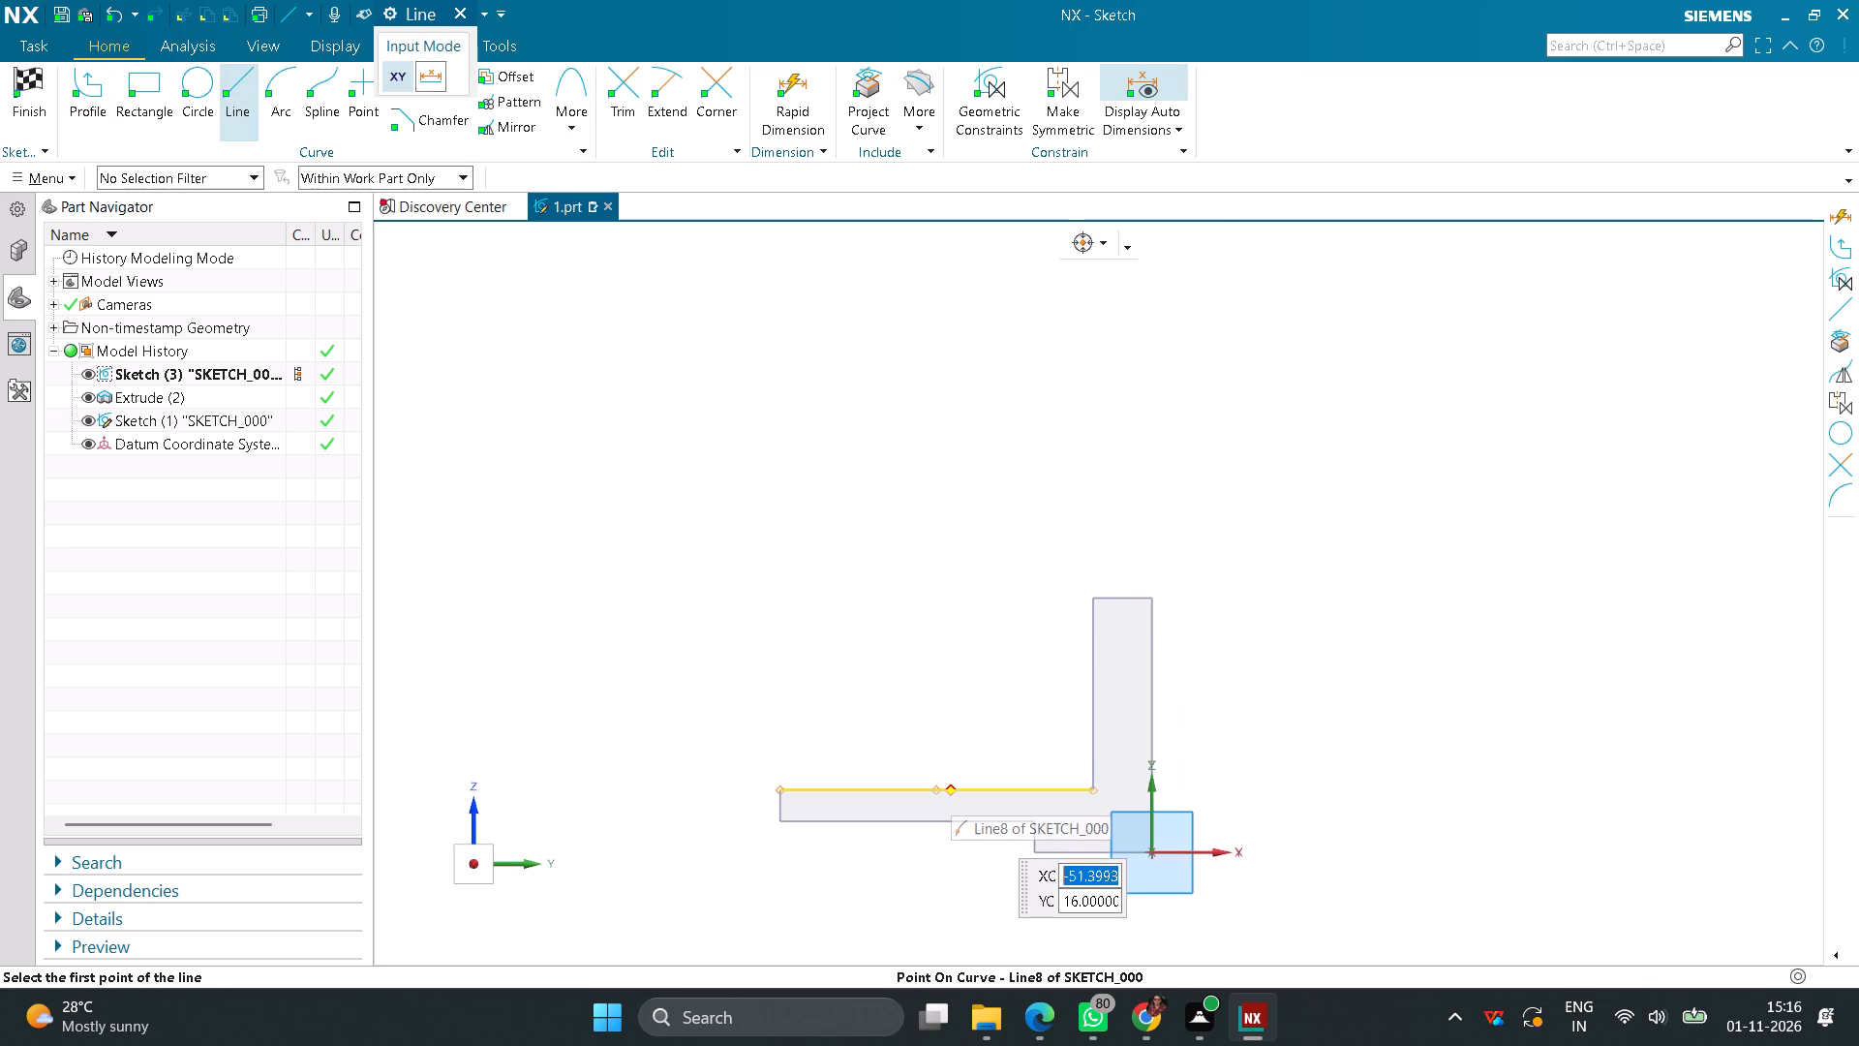
click(949, 788)
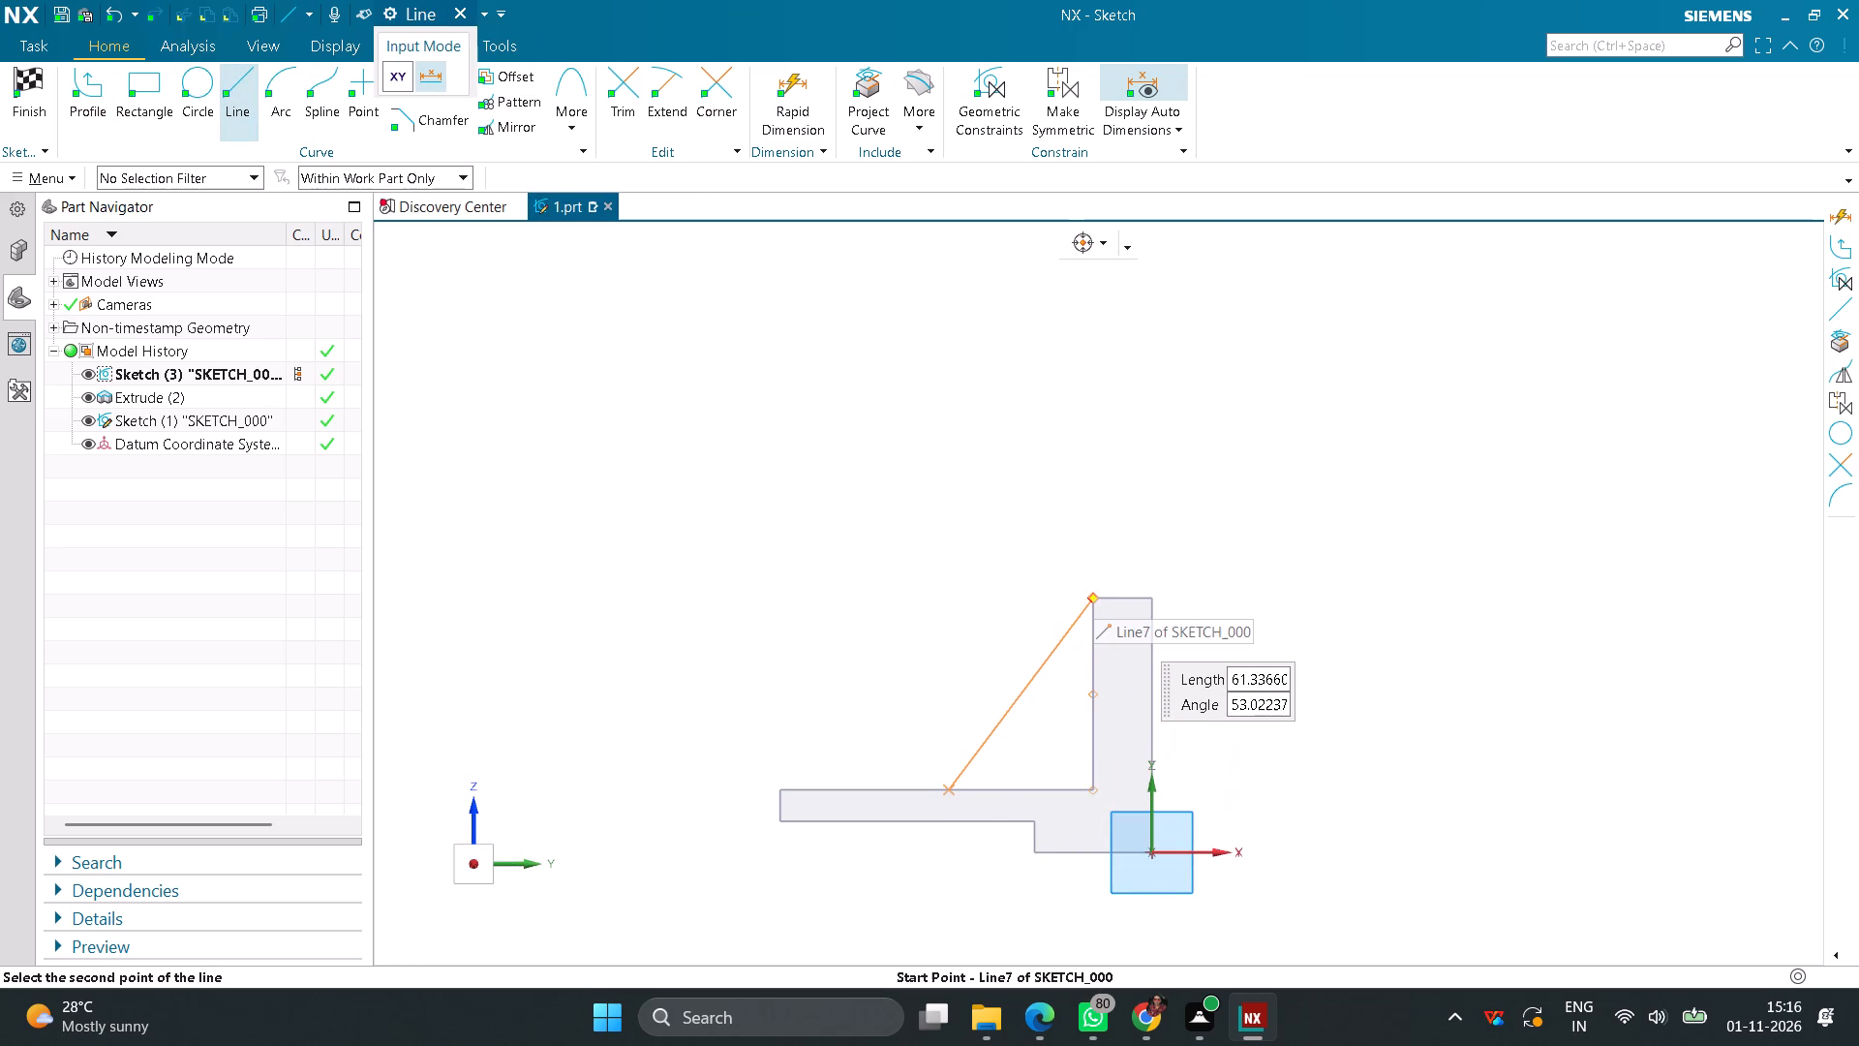
click(1093, 594)
Dimension the horizontal distance from the diagonal line's lower end to the upright as 32 mm and finish the sketch.
click(791, 122)
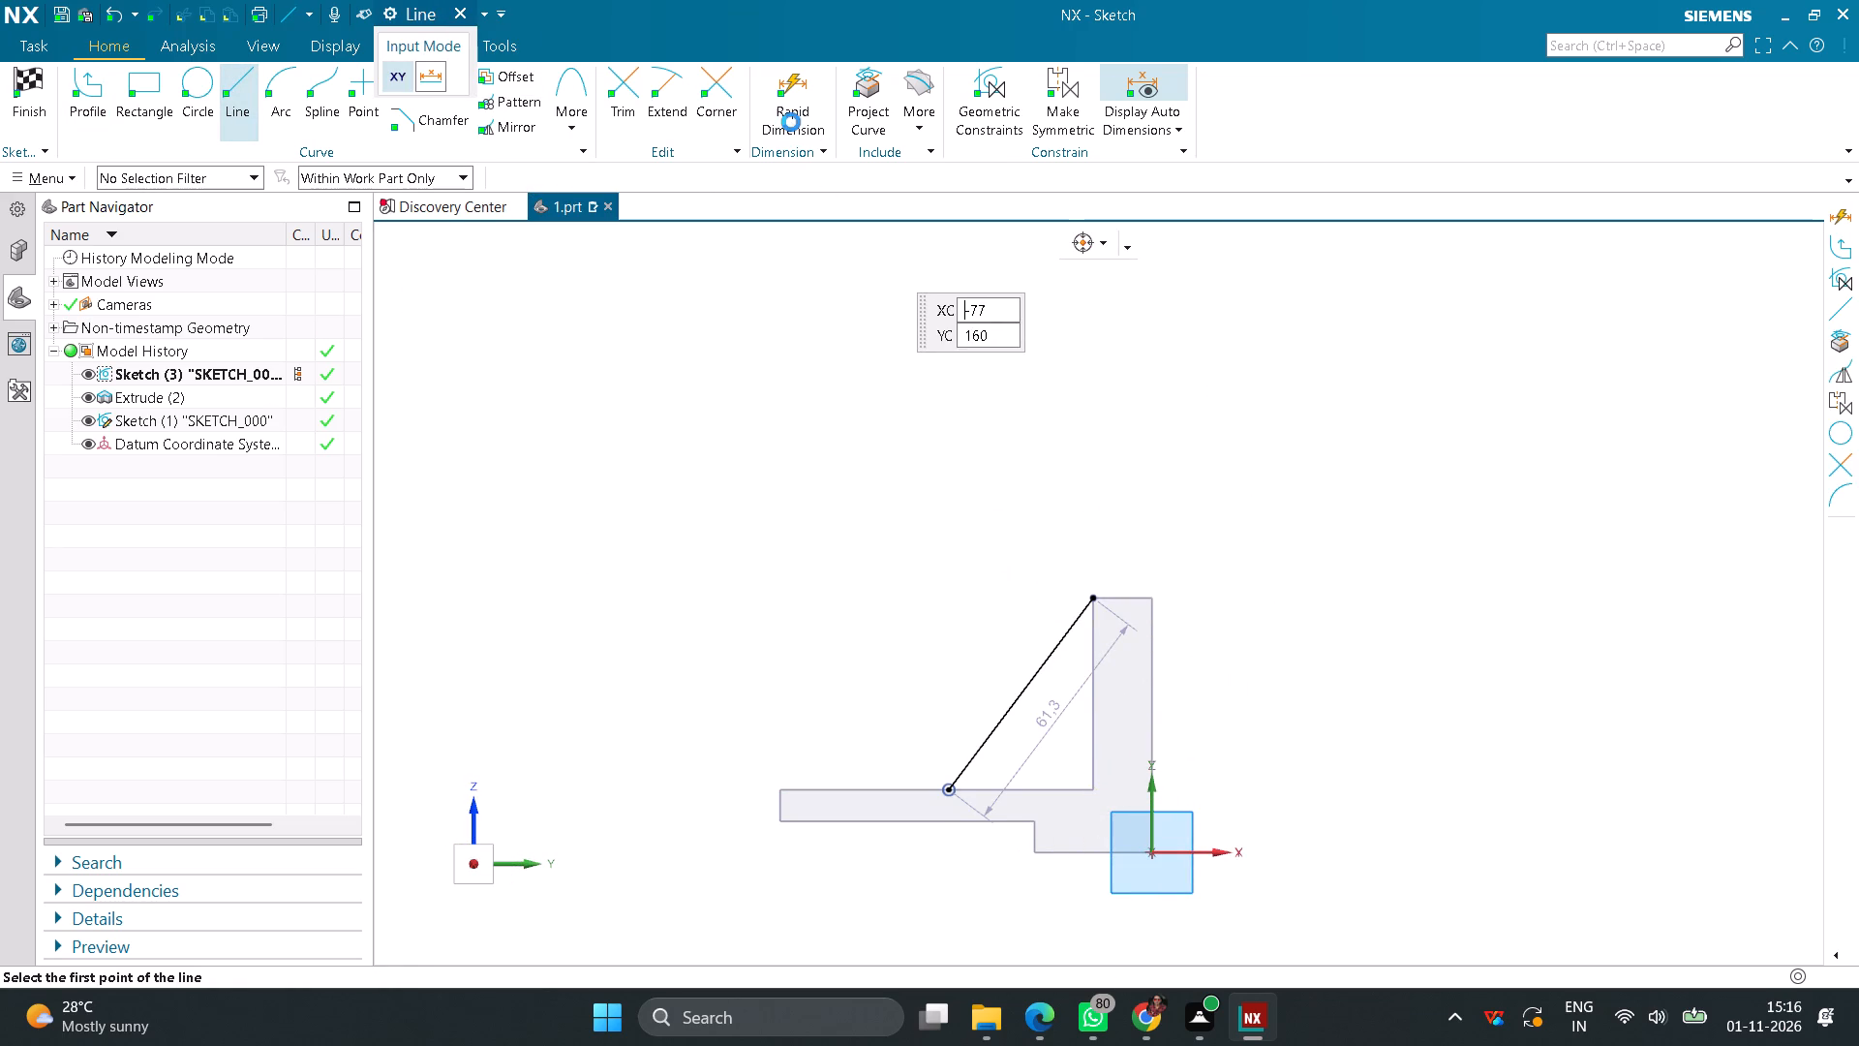
click(952, 792)
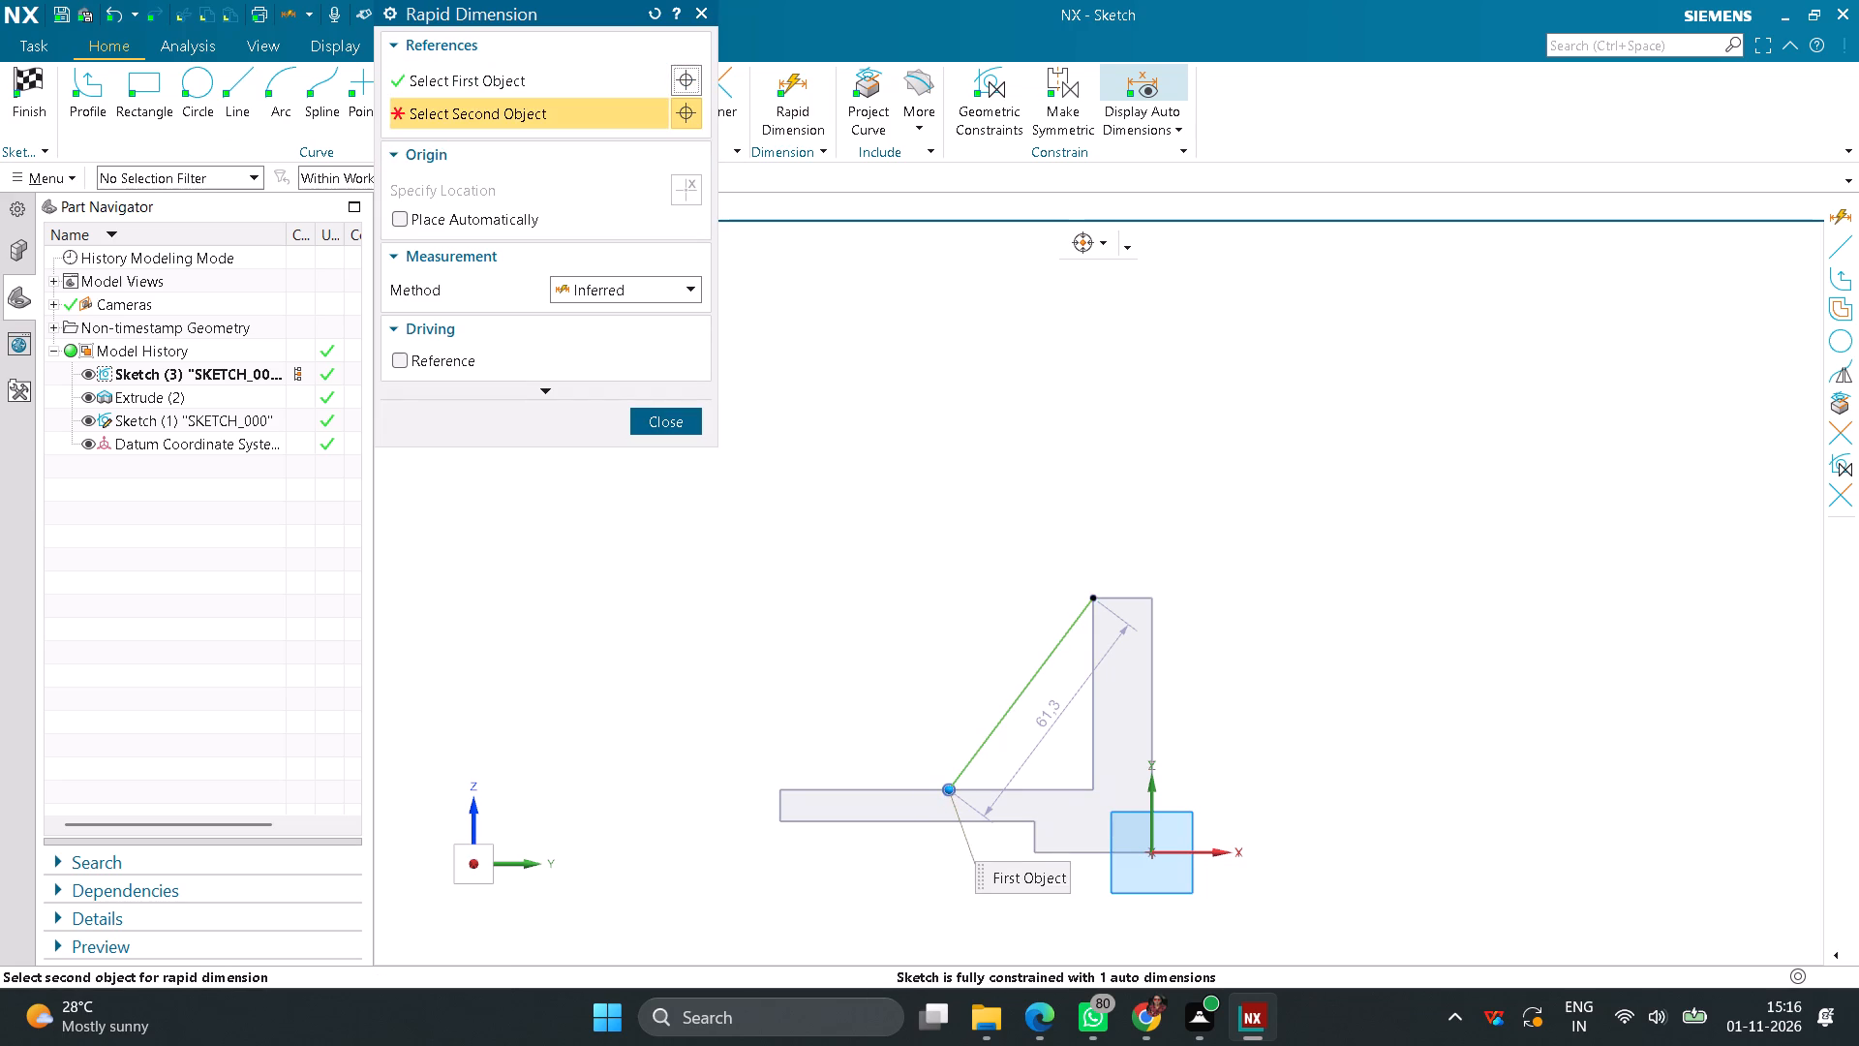
click(1095, 772)
click(1009, 582)
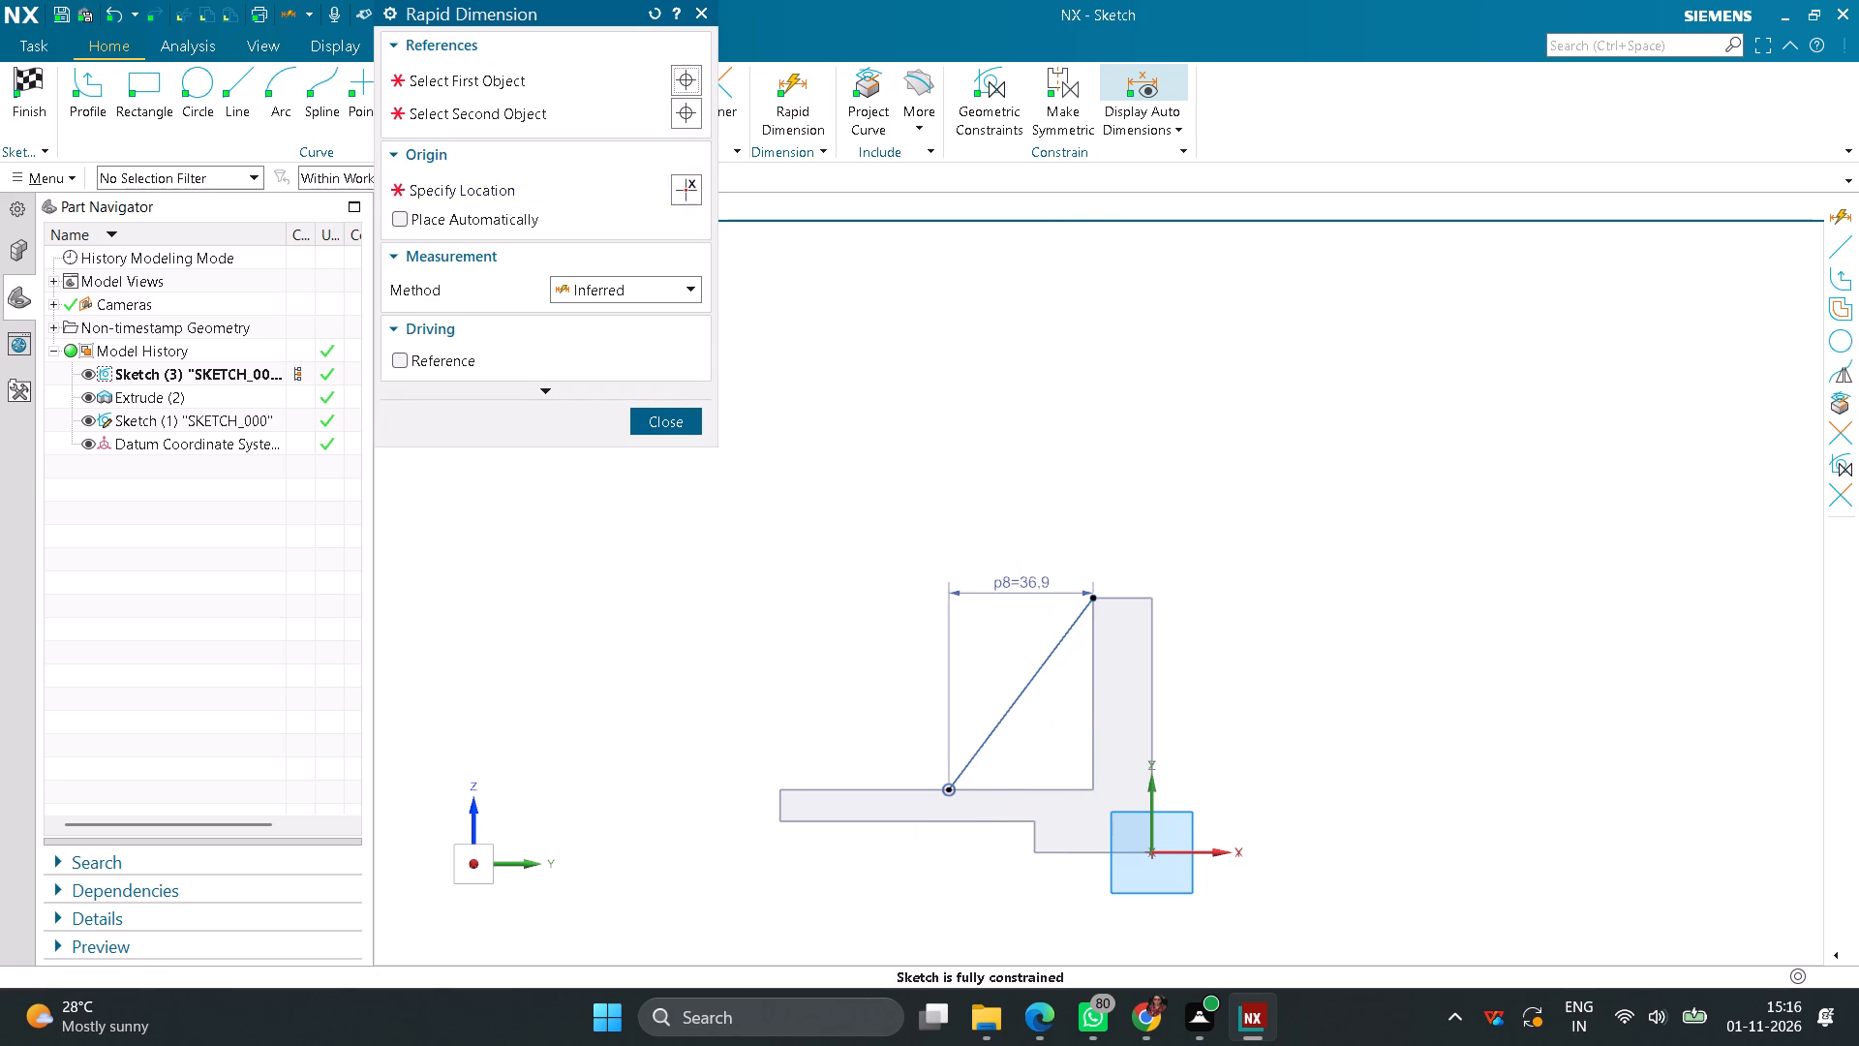
text(32)
key(Return)
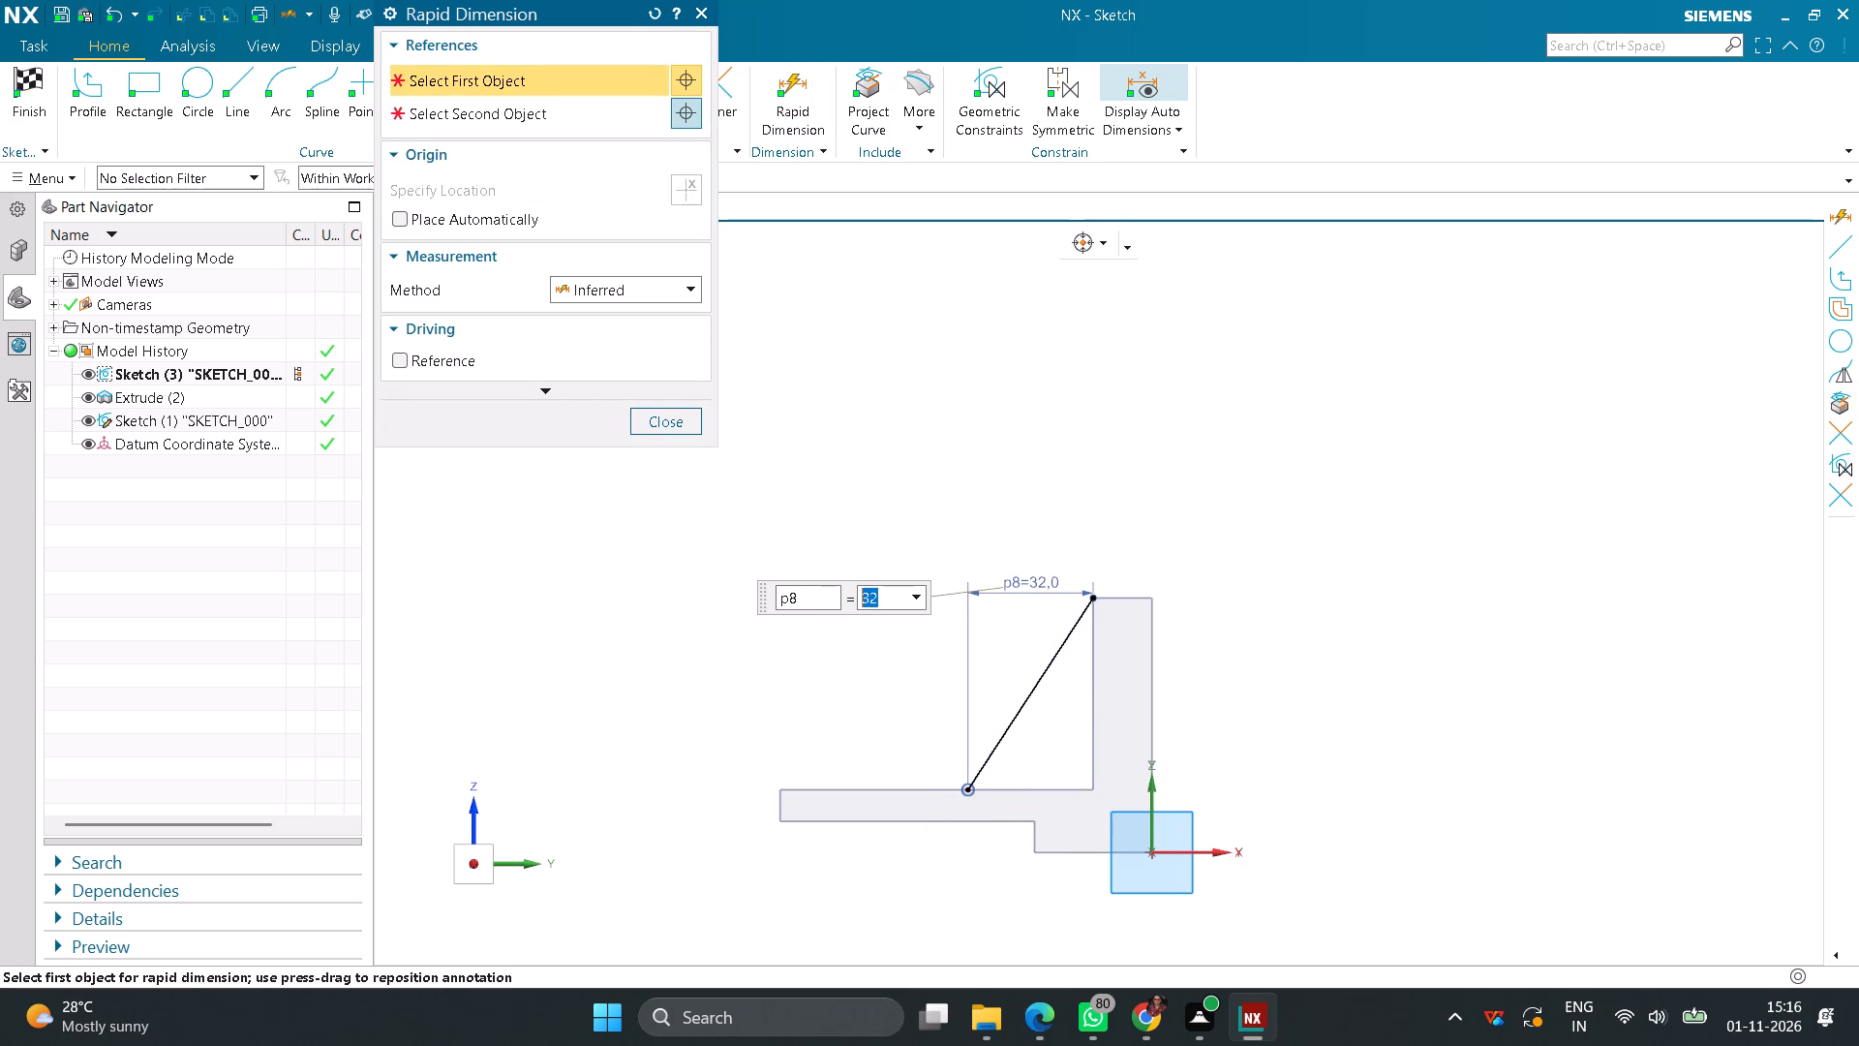
click(686, 420)
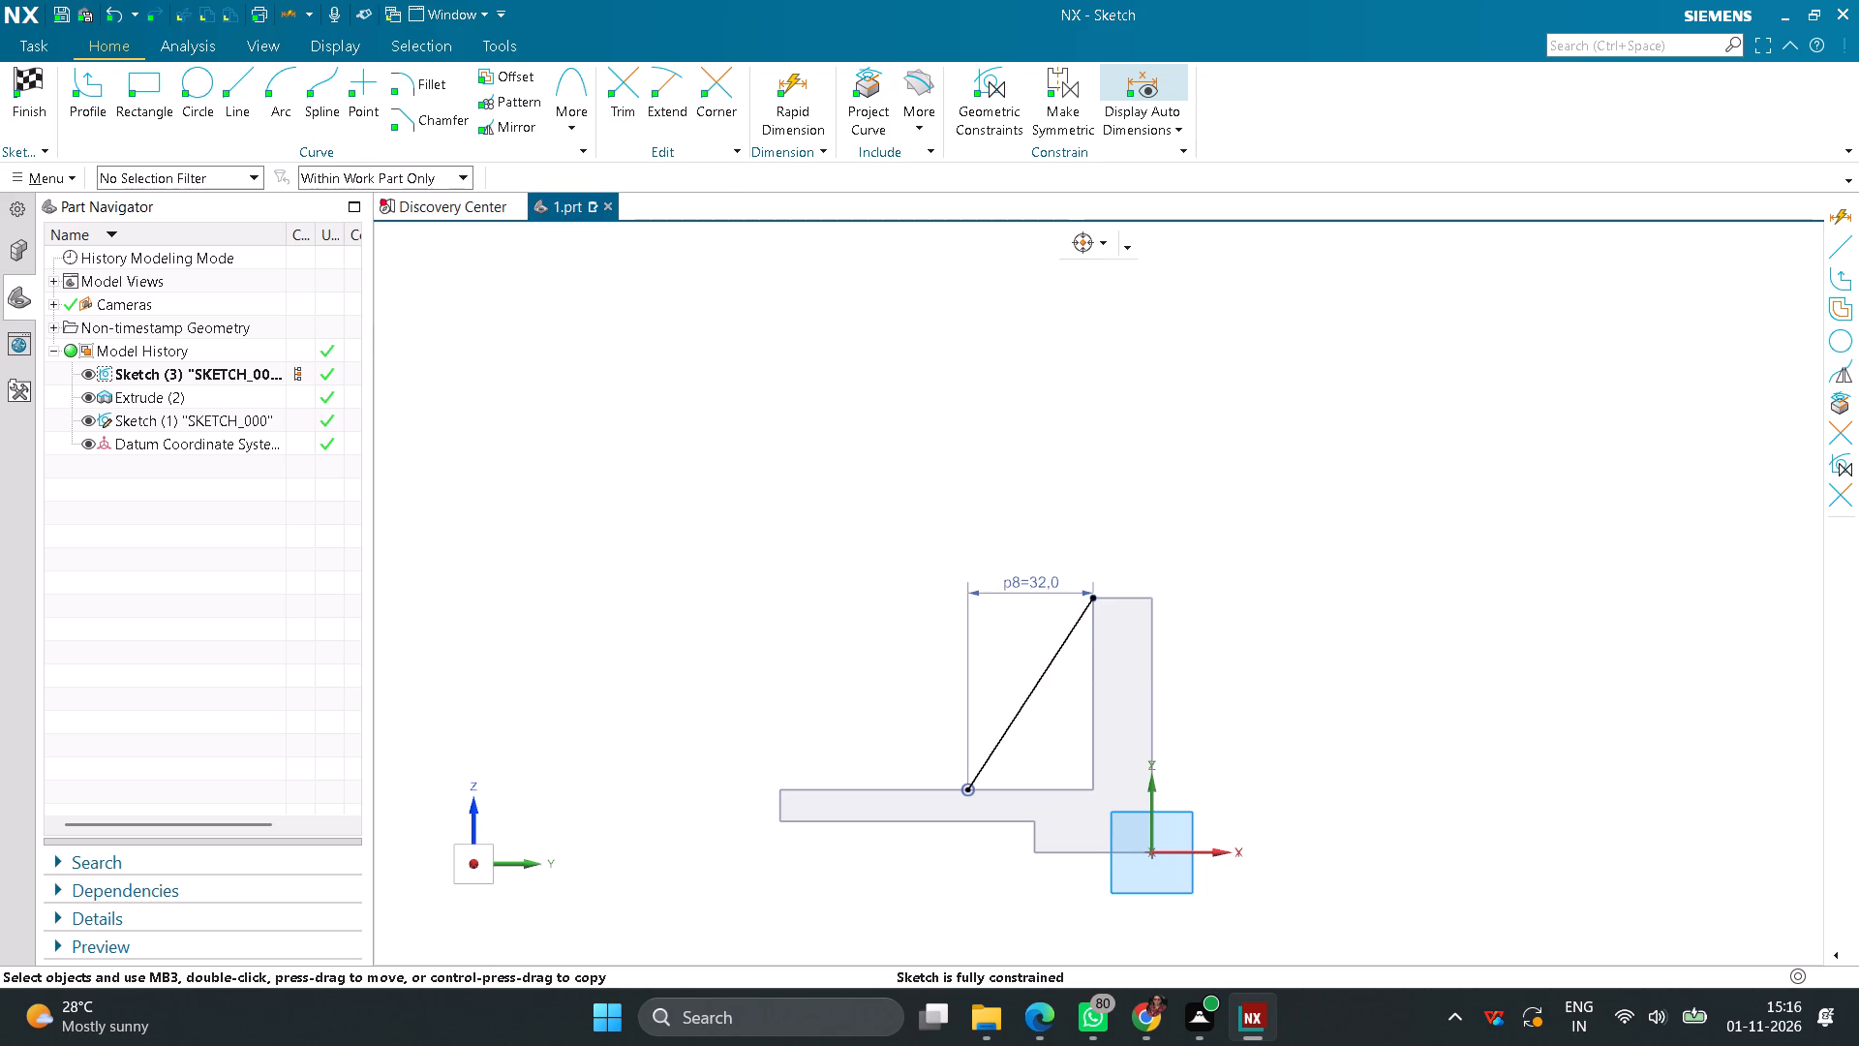
drag(1068, 623, 1034, 611)
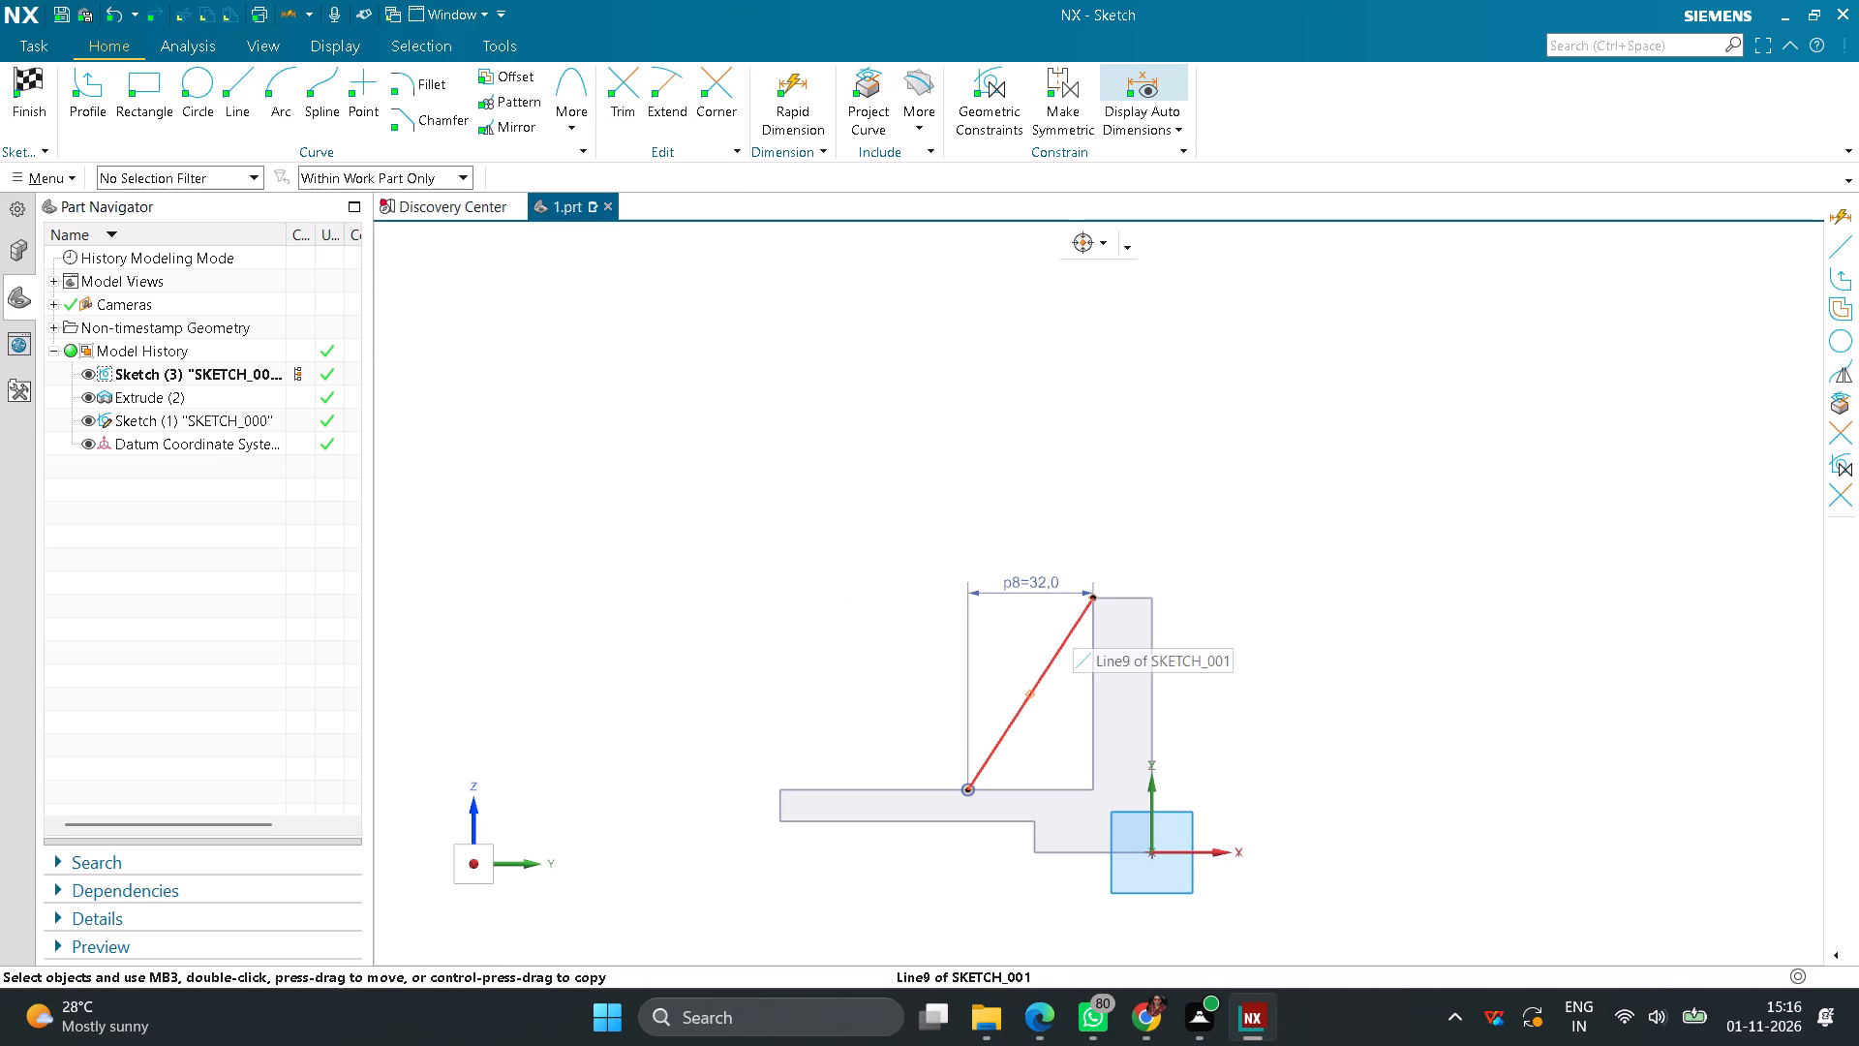
drag(1073, 623, 1038, 614)
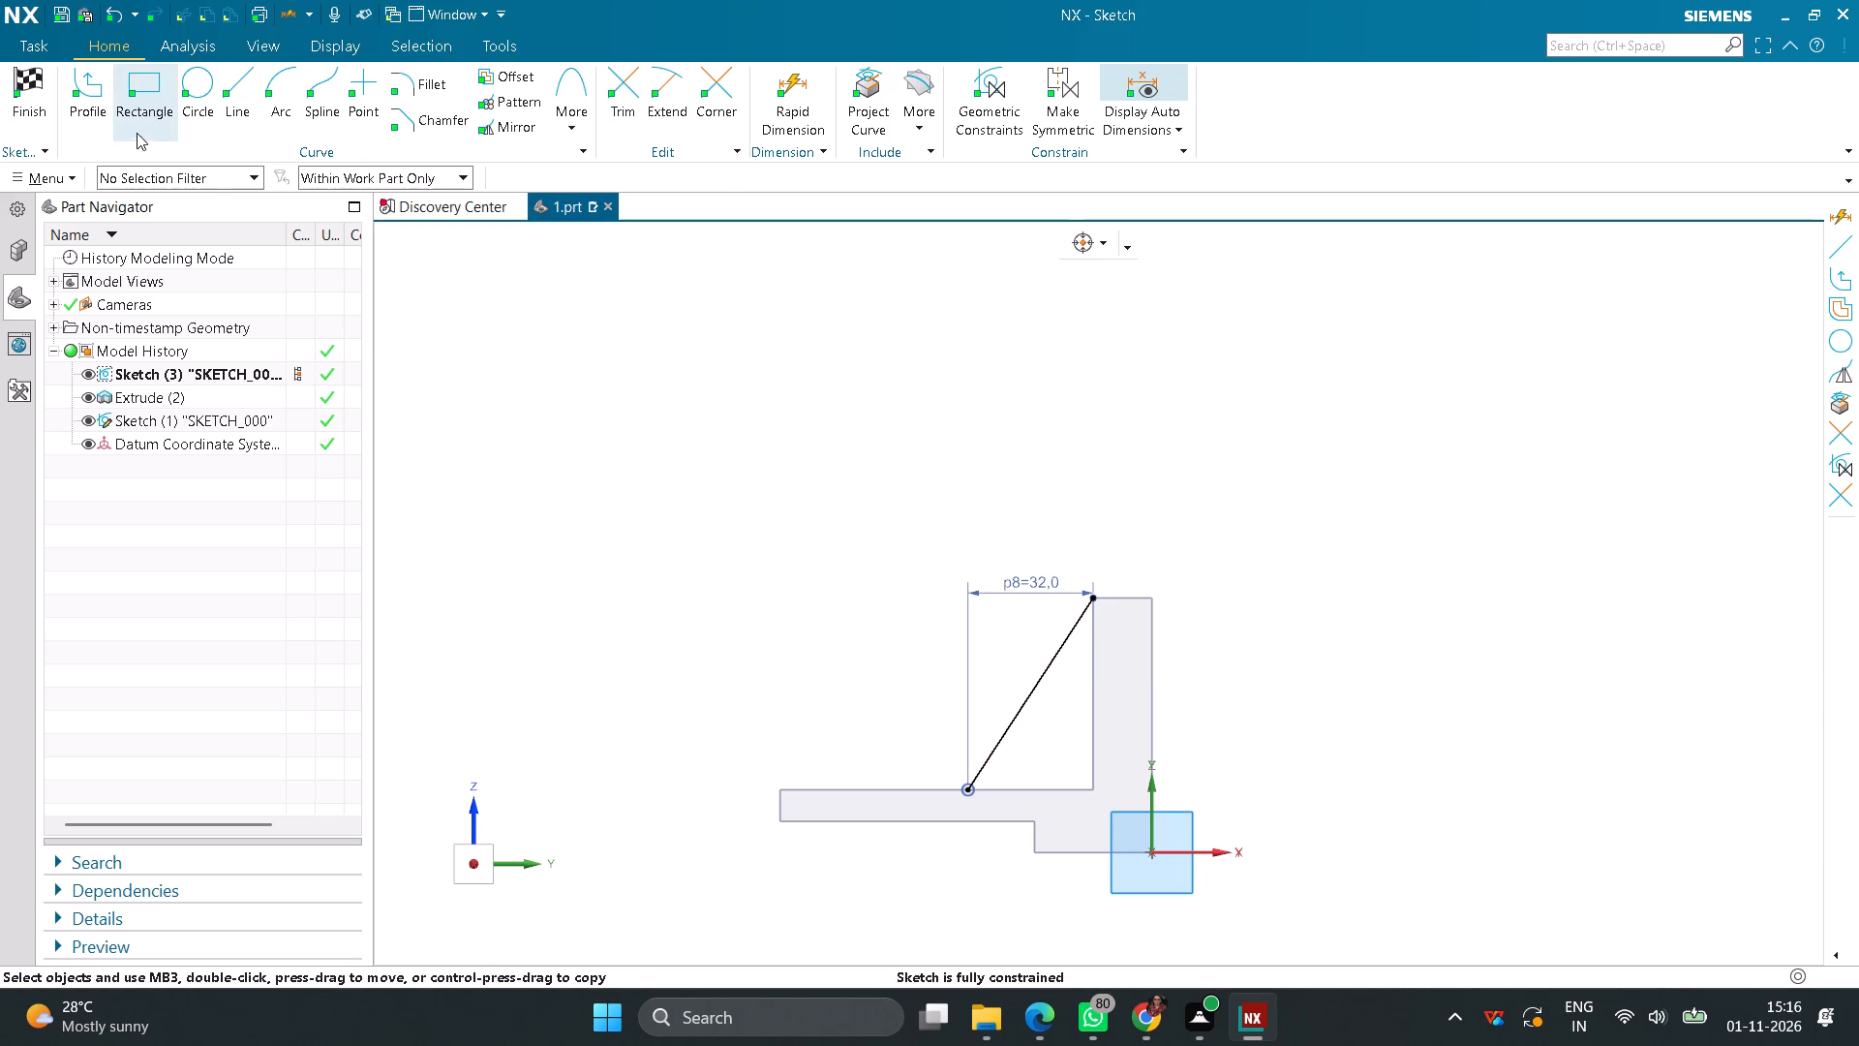
click(43, 95)
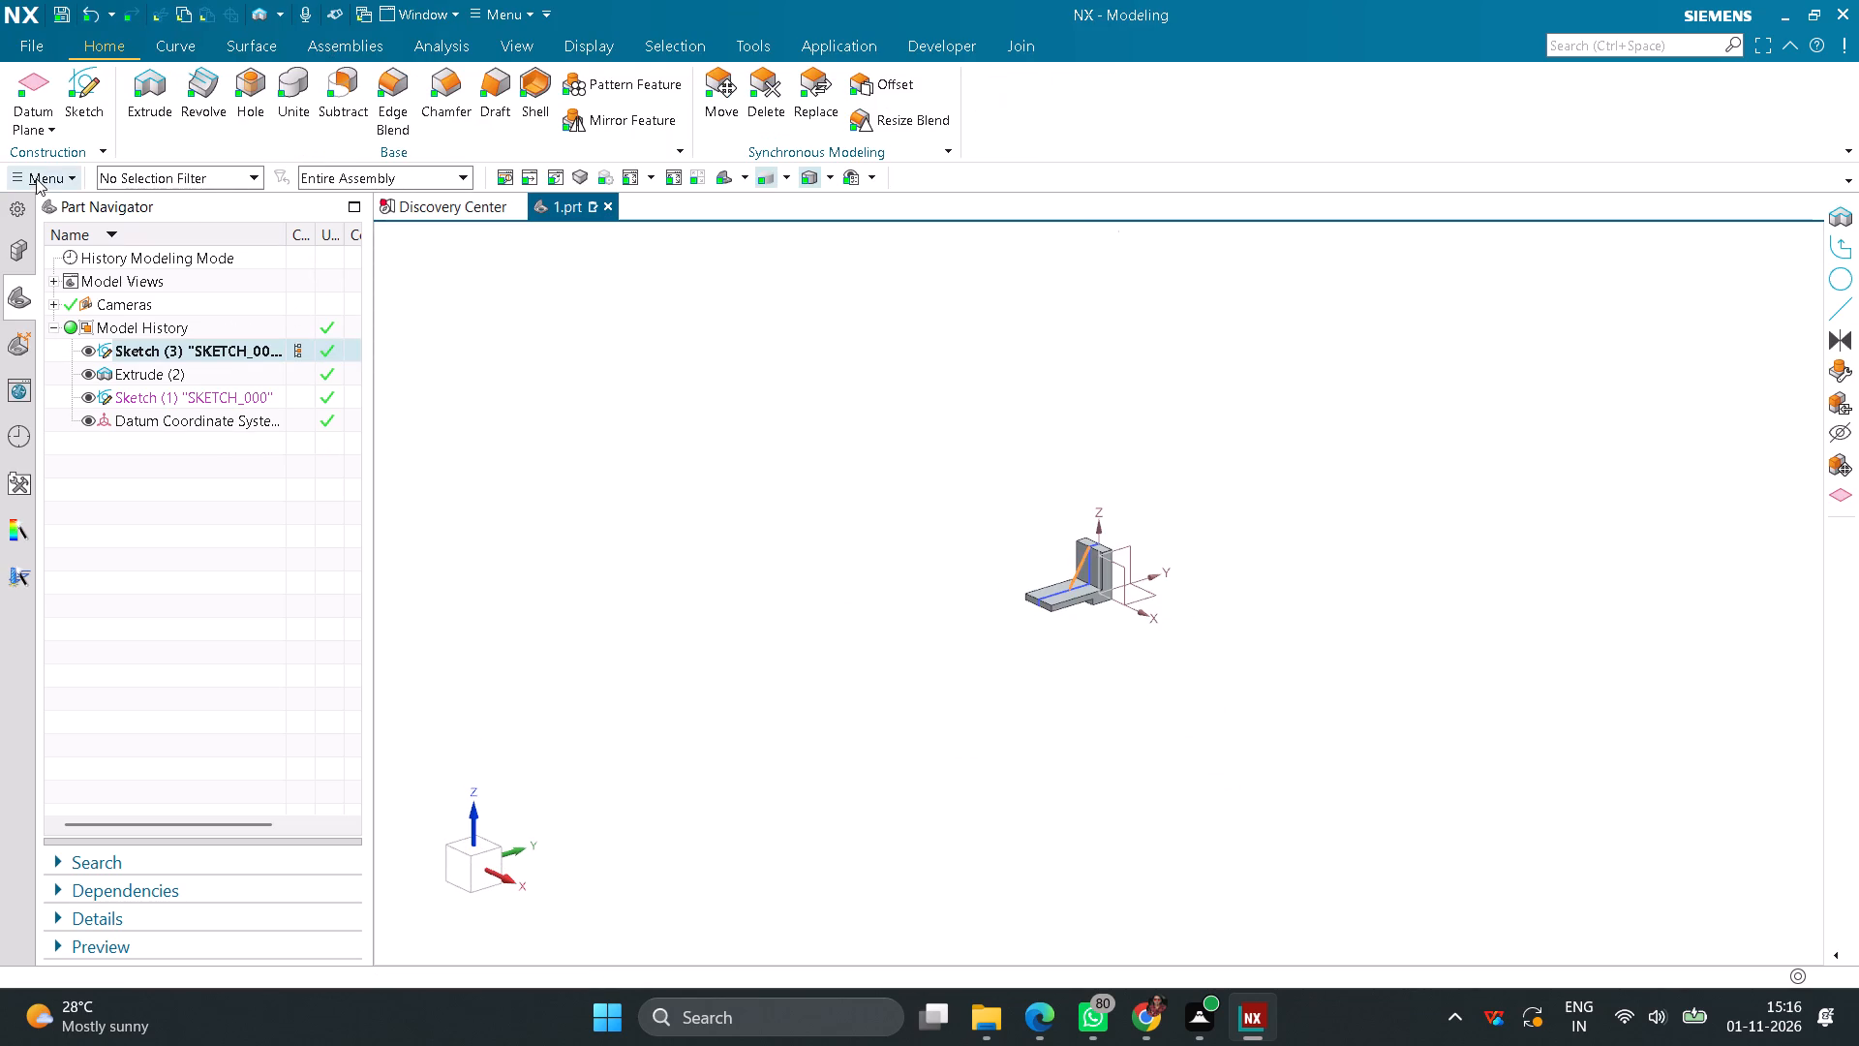
Create a rib from the diagonal line, parallel to the section plane, with a symmetric thickness of 10 mm, combined with the bracket.
click(68, 183)
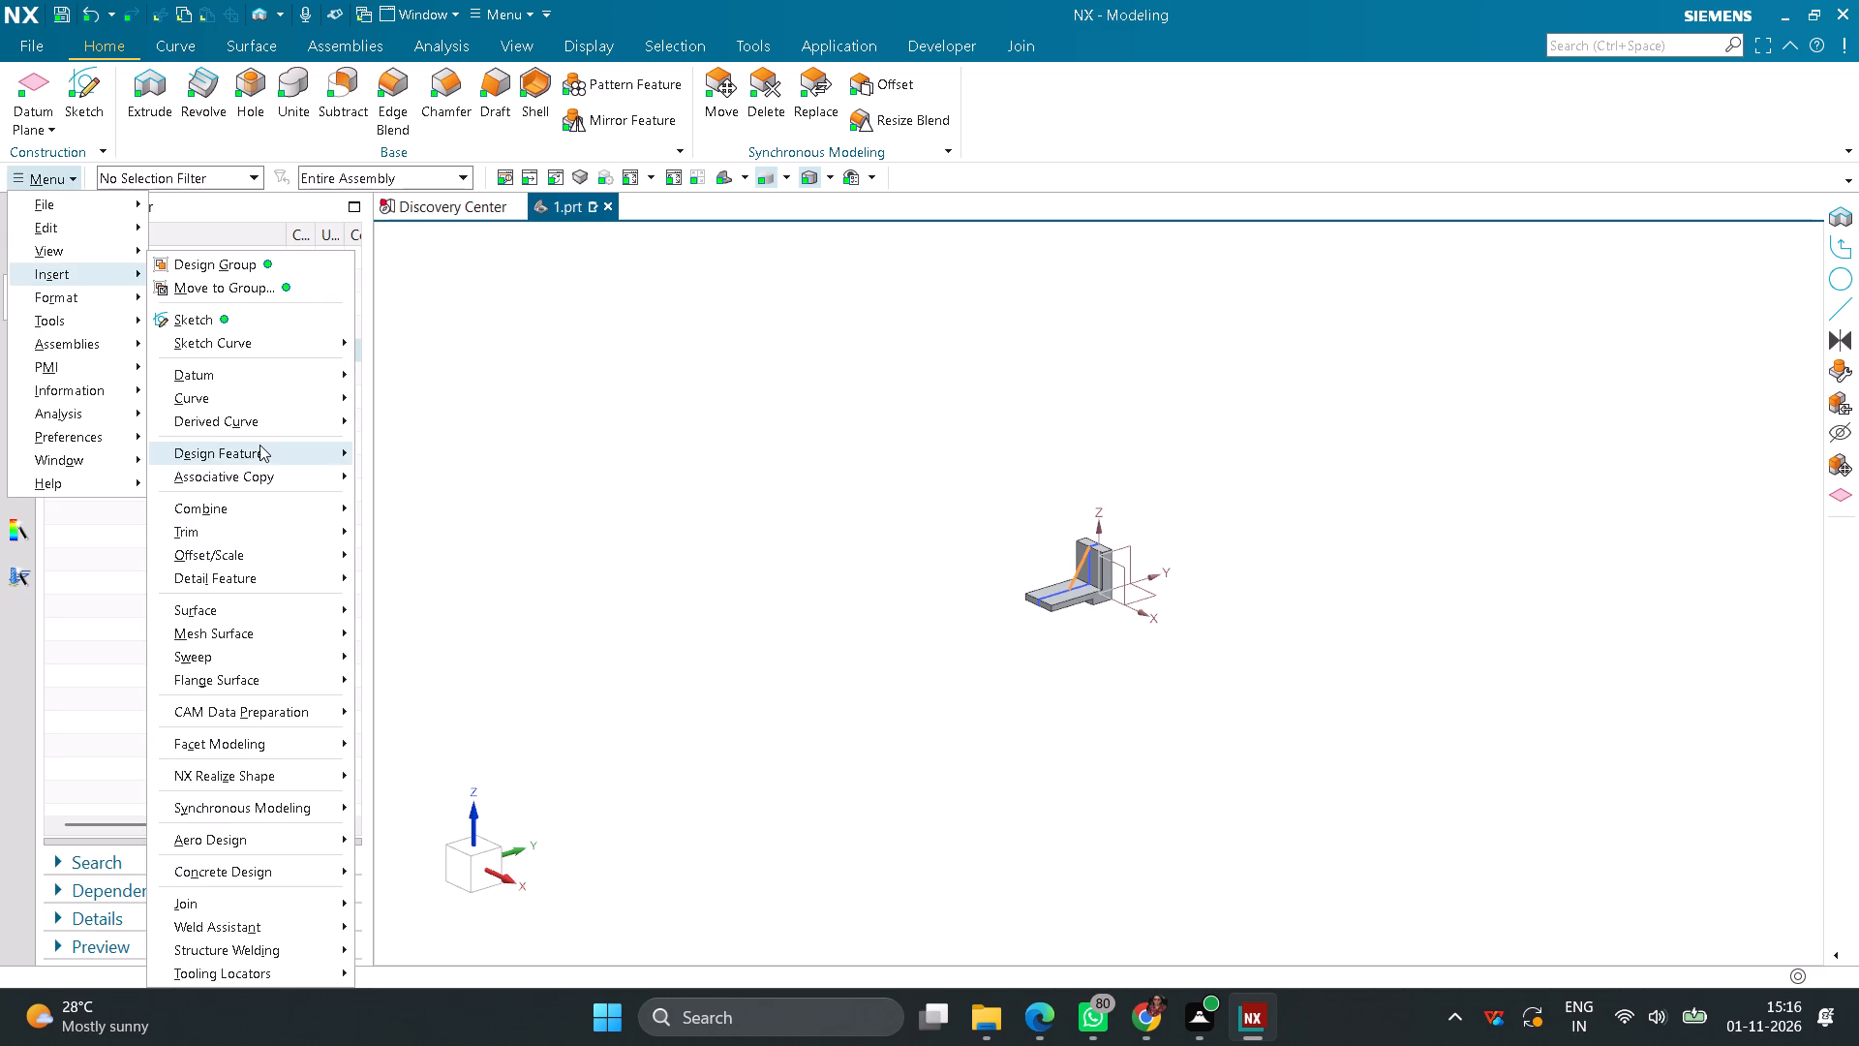
click(422, 715)
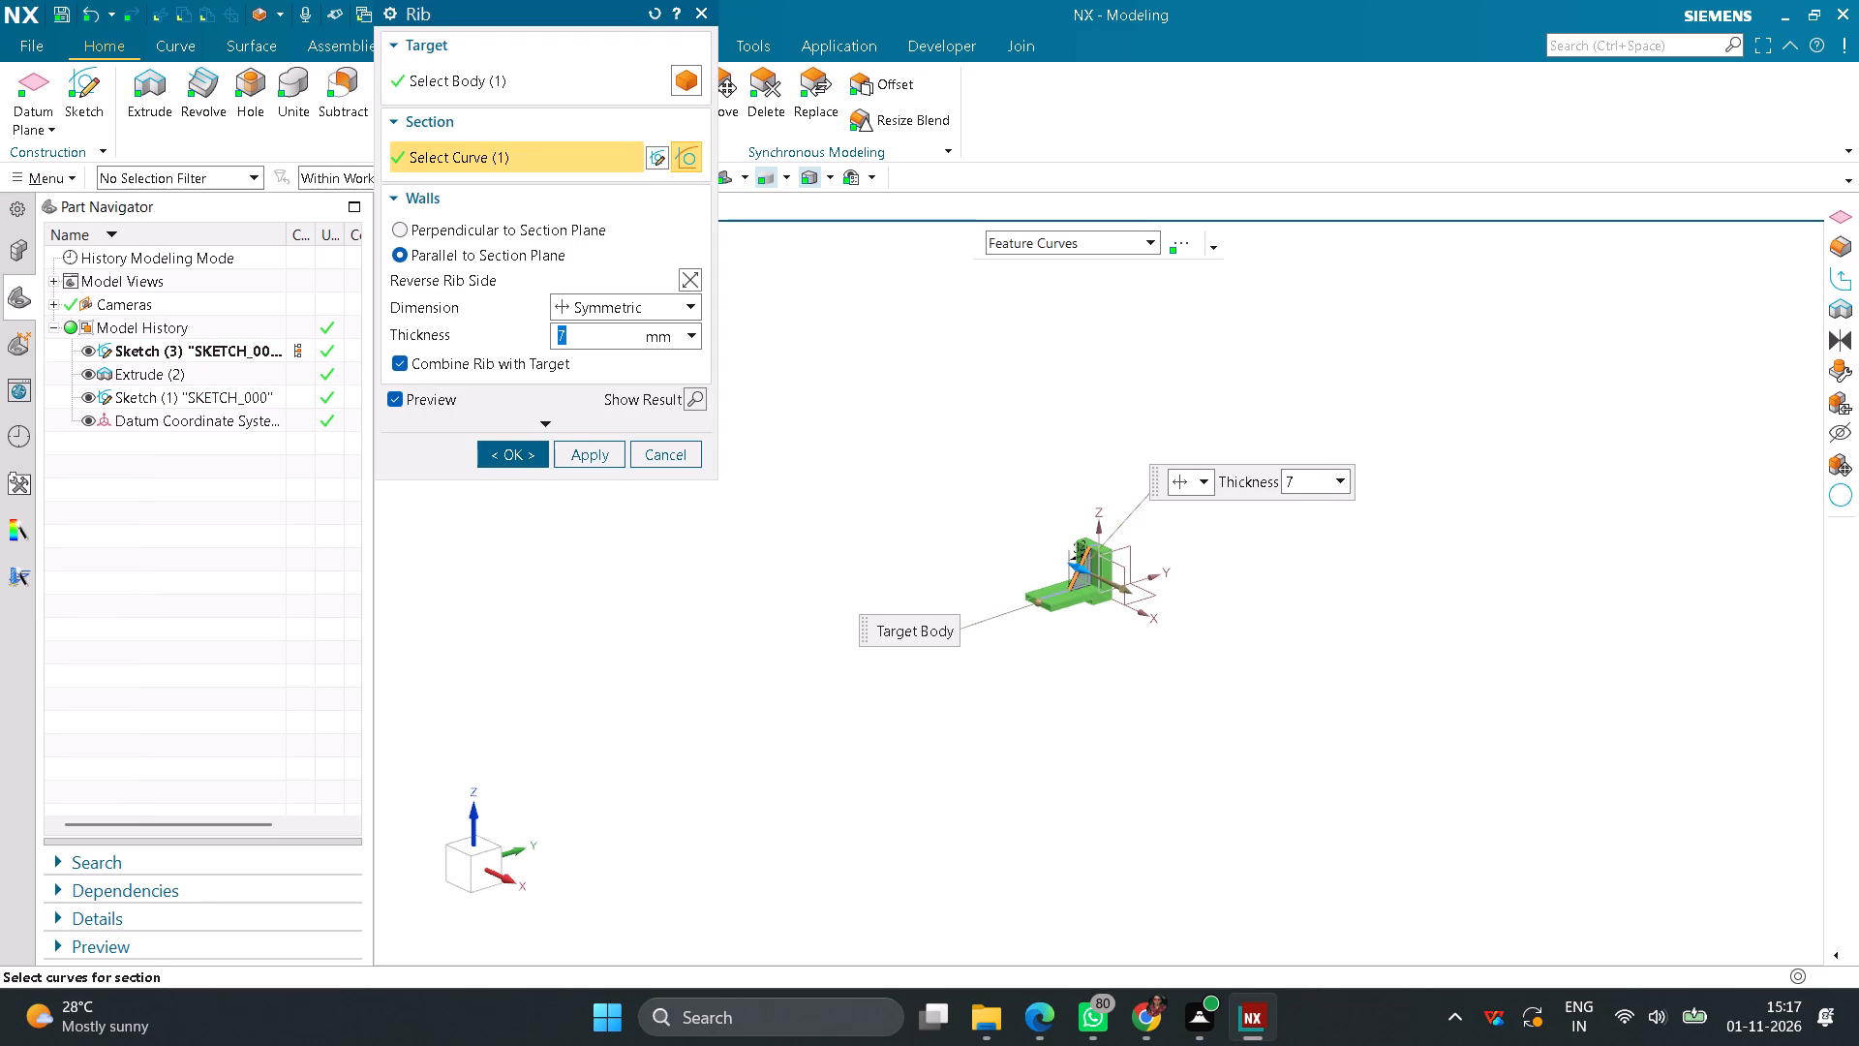
text(10)
key(Return)
click(526, 458)
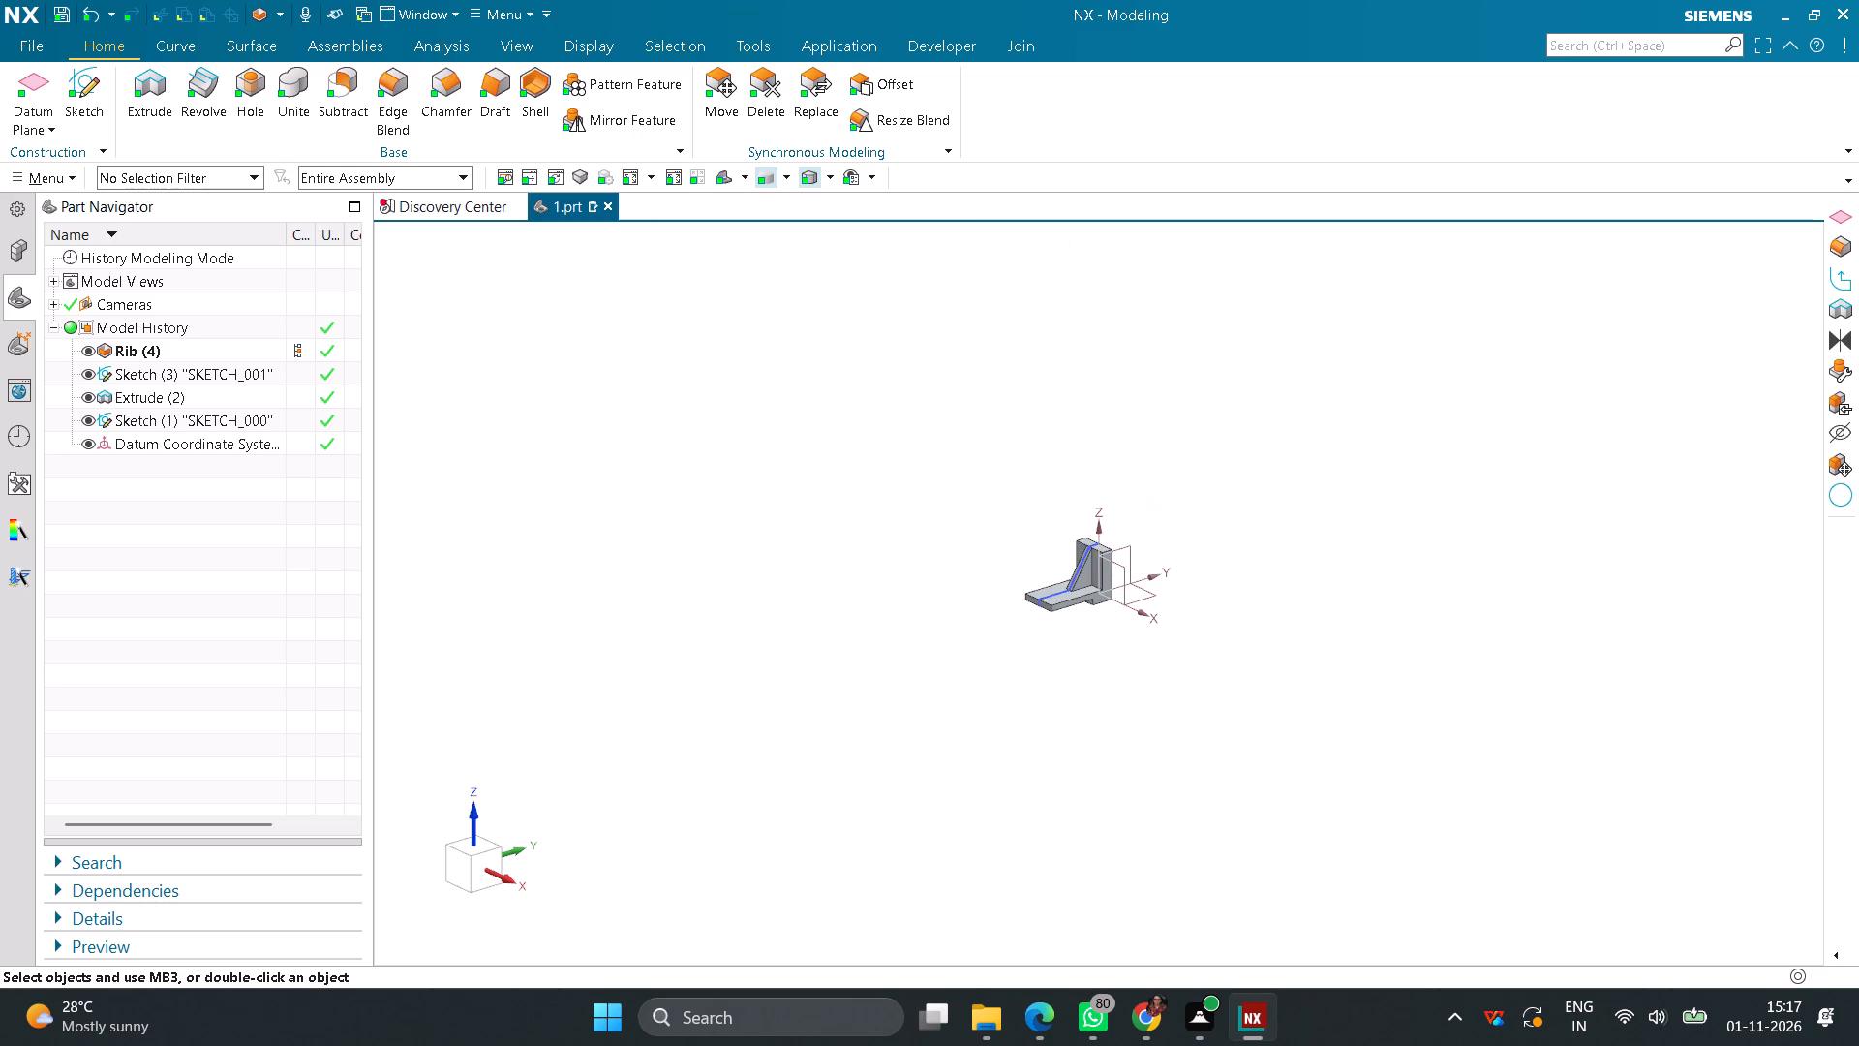
Apply a 5 mm radius edge blend to the near vertical corner edge at the base plate's free end.
scroll(1034, 603, up, 5)
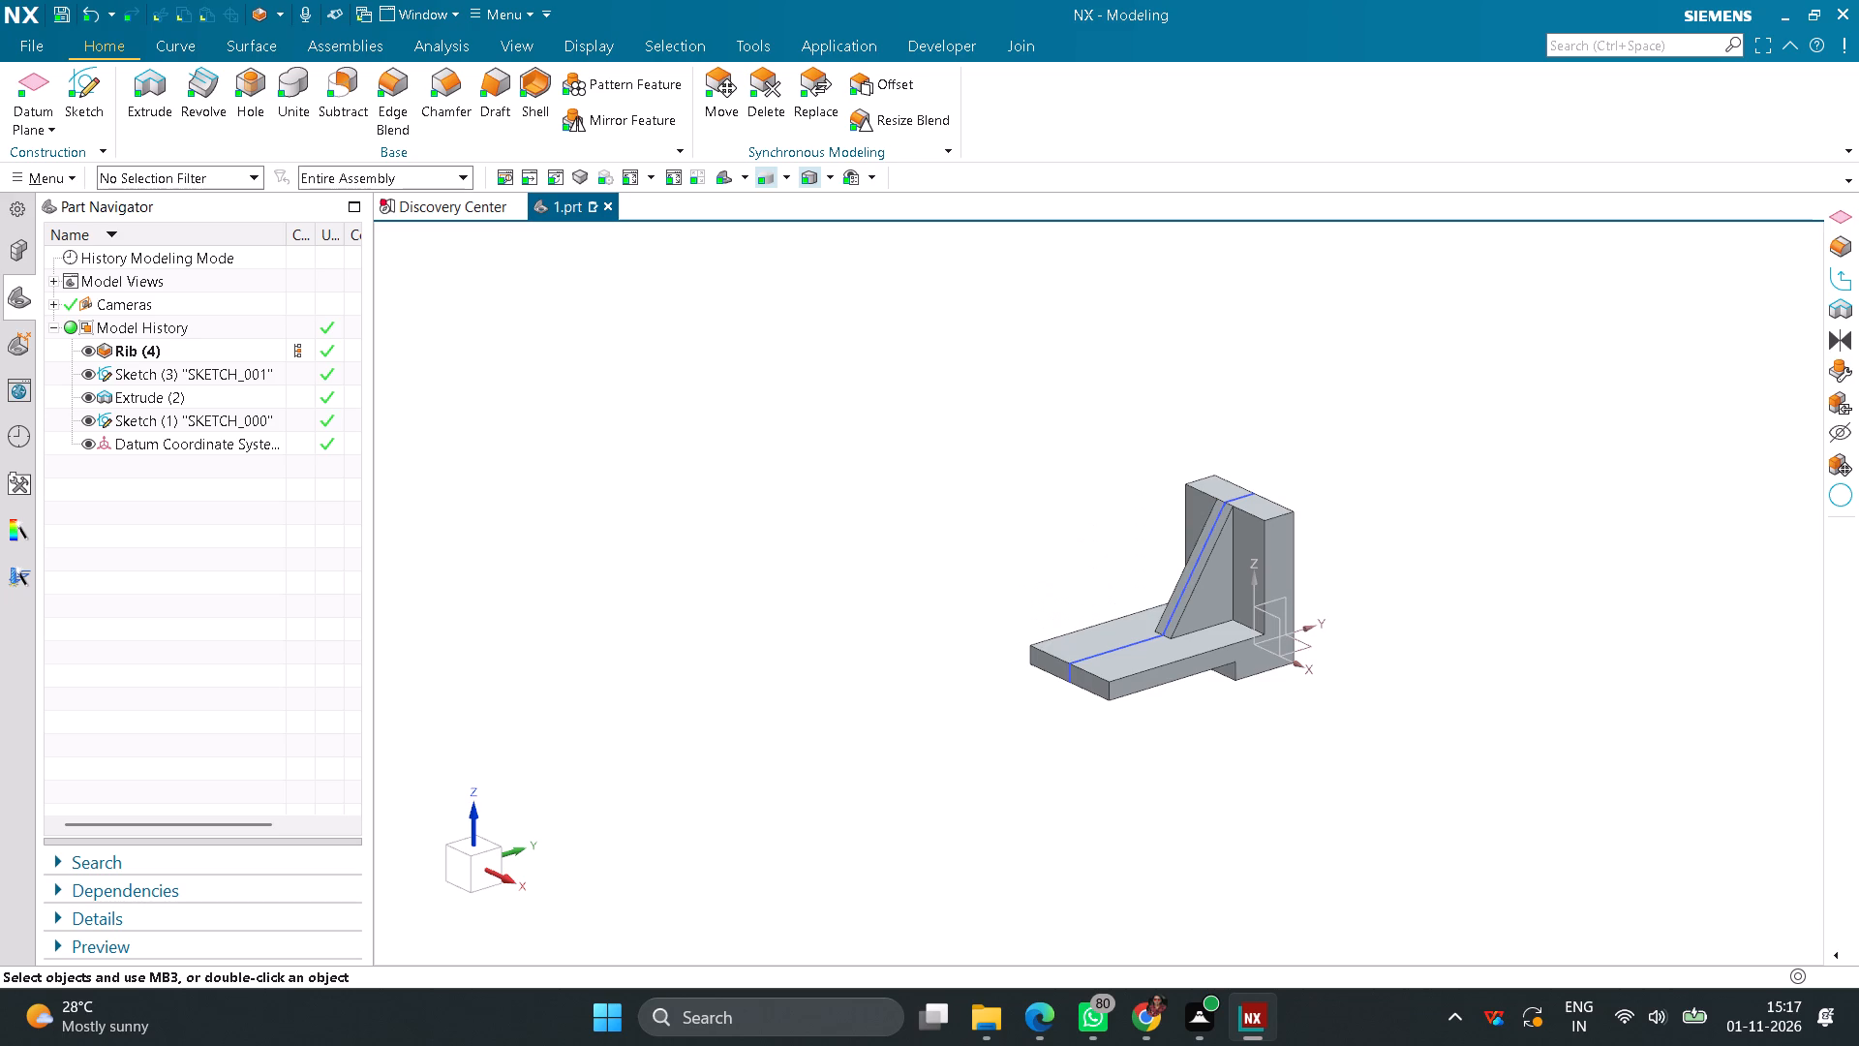
click(397, 105)
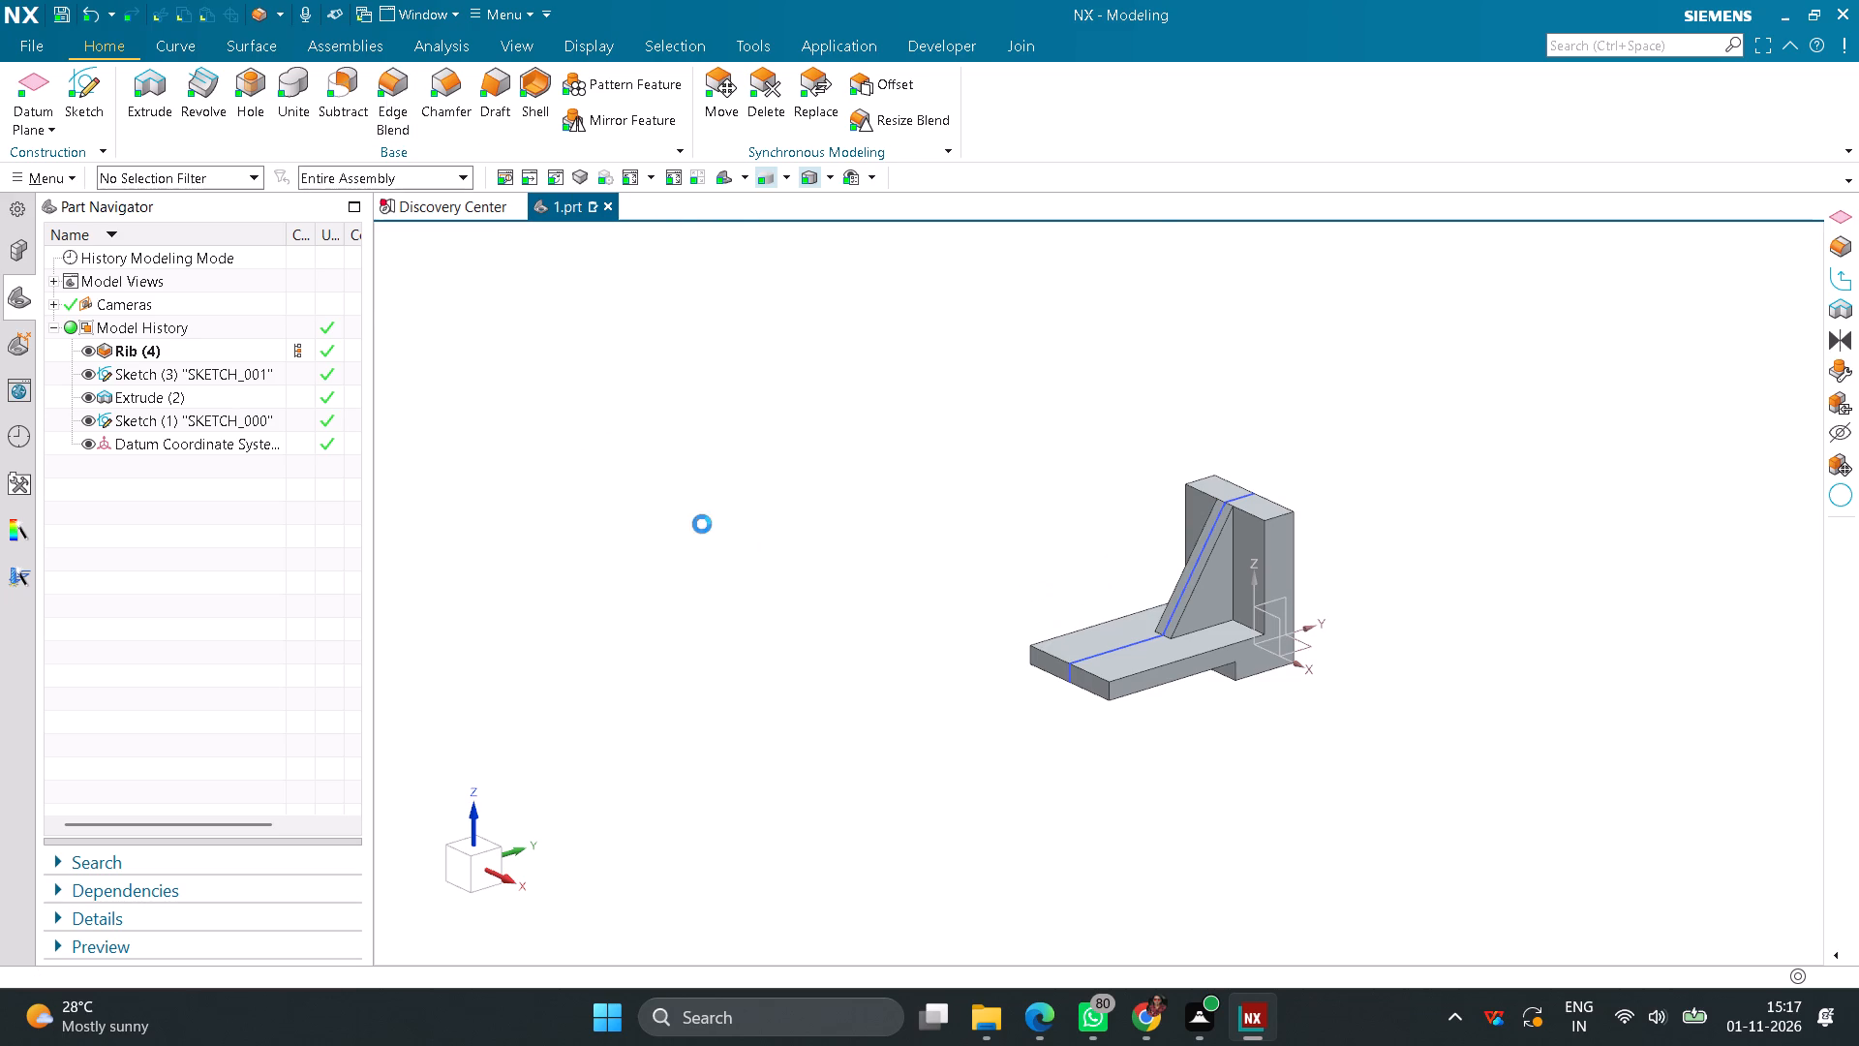
scroll(1092, 744, up, 3)
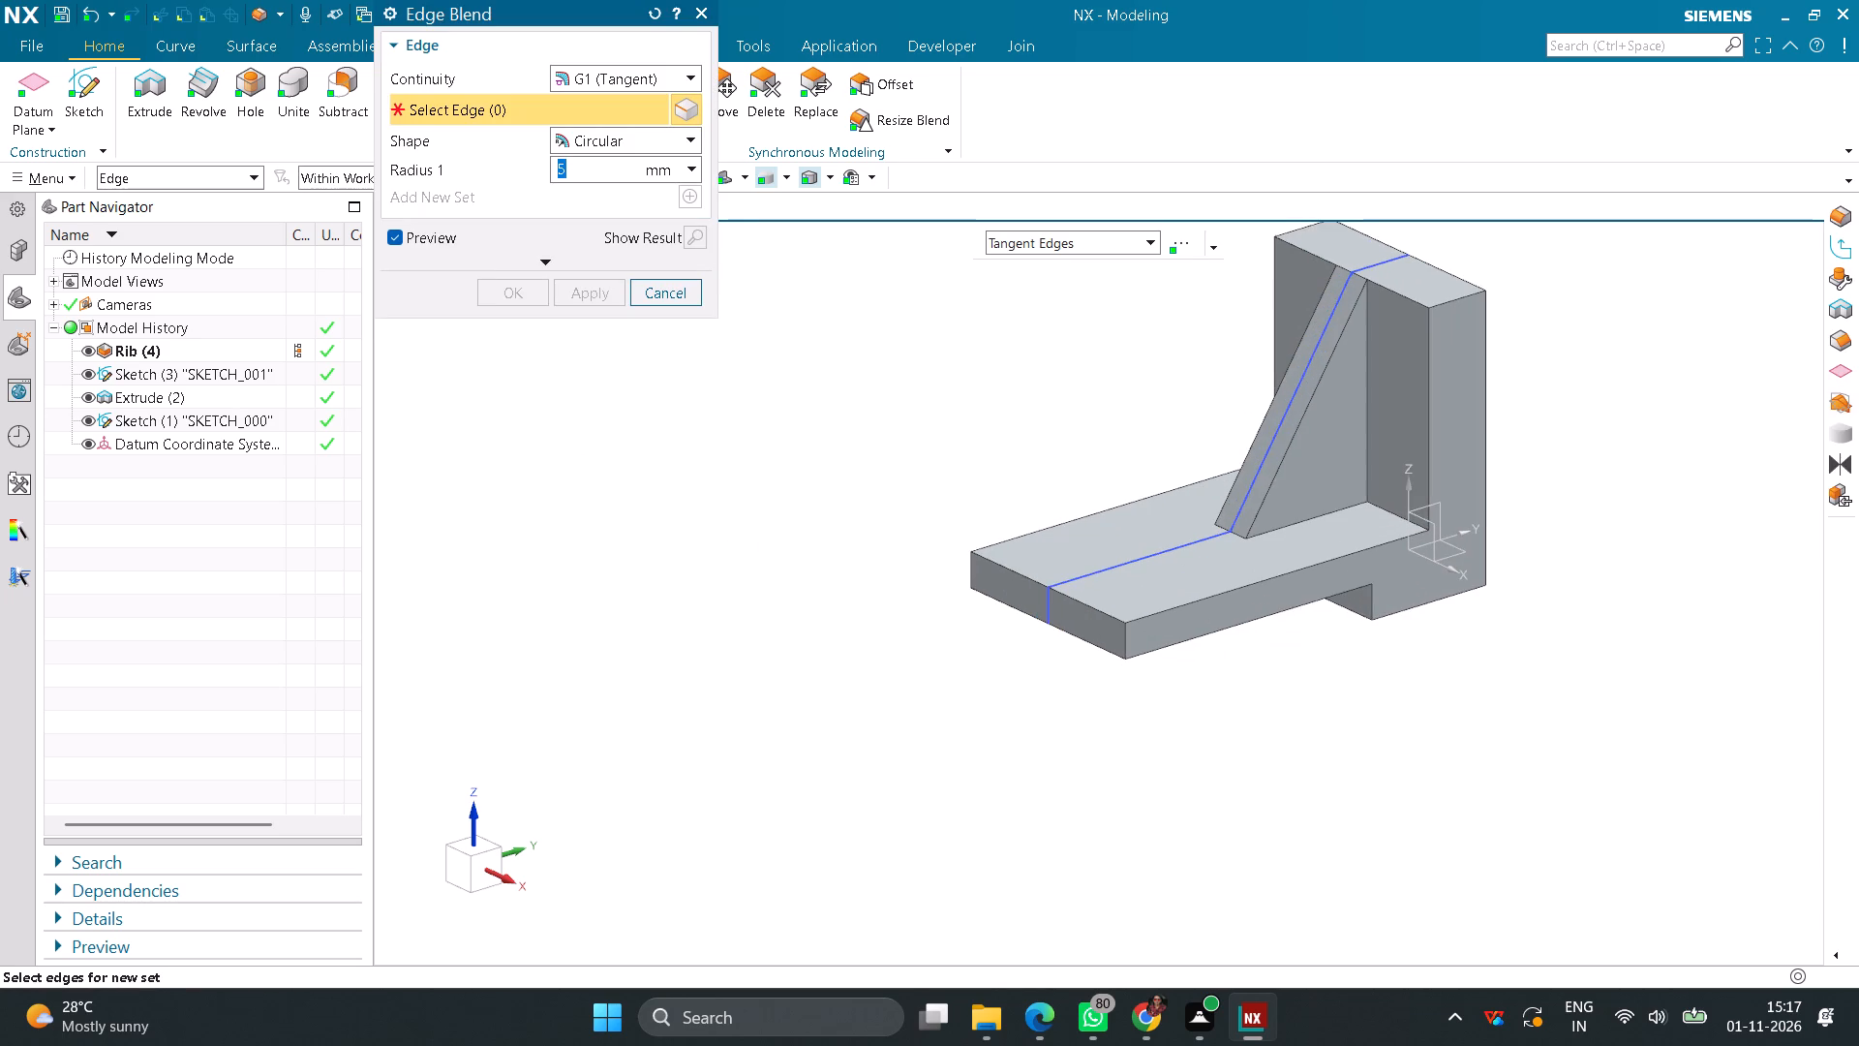
click(1123, 642)
click(511, 298)
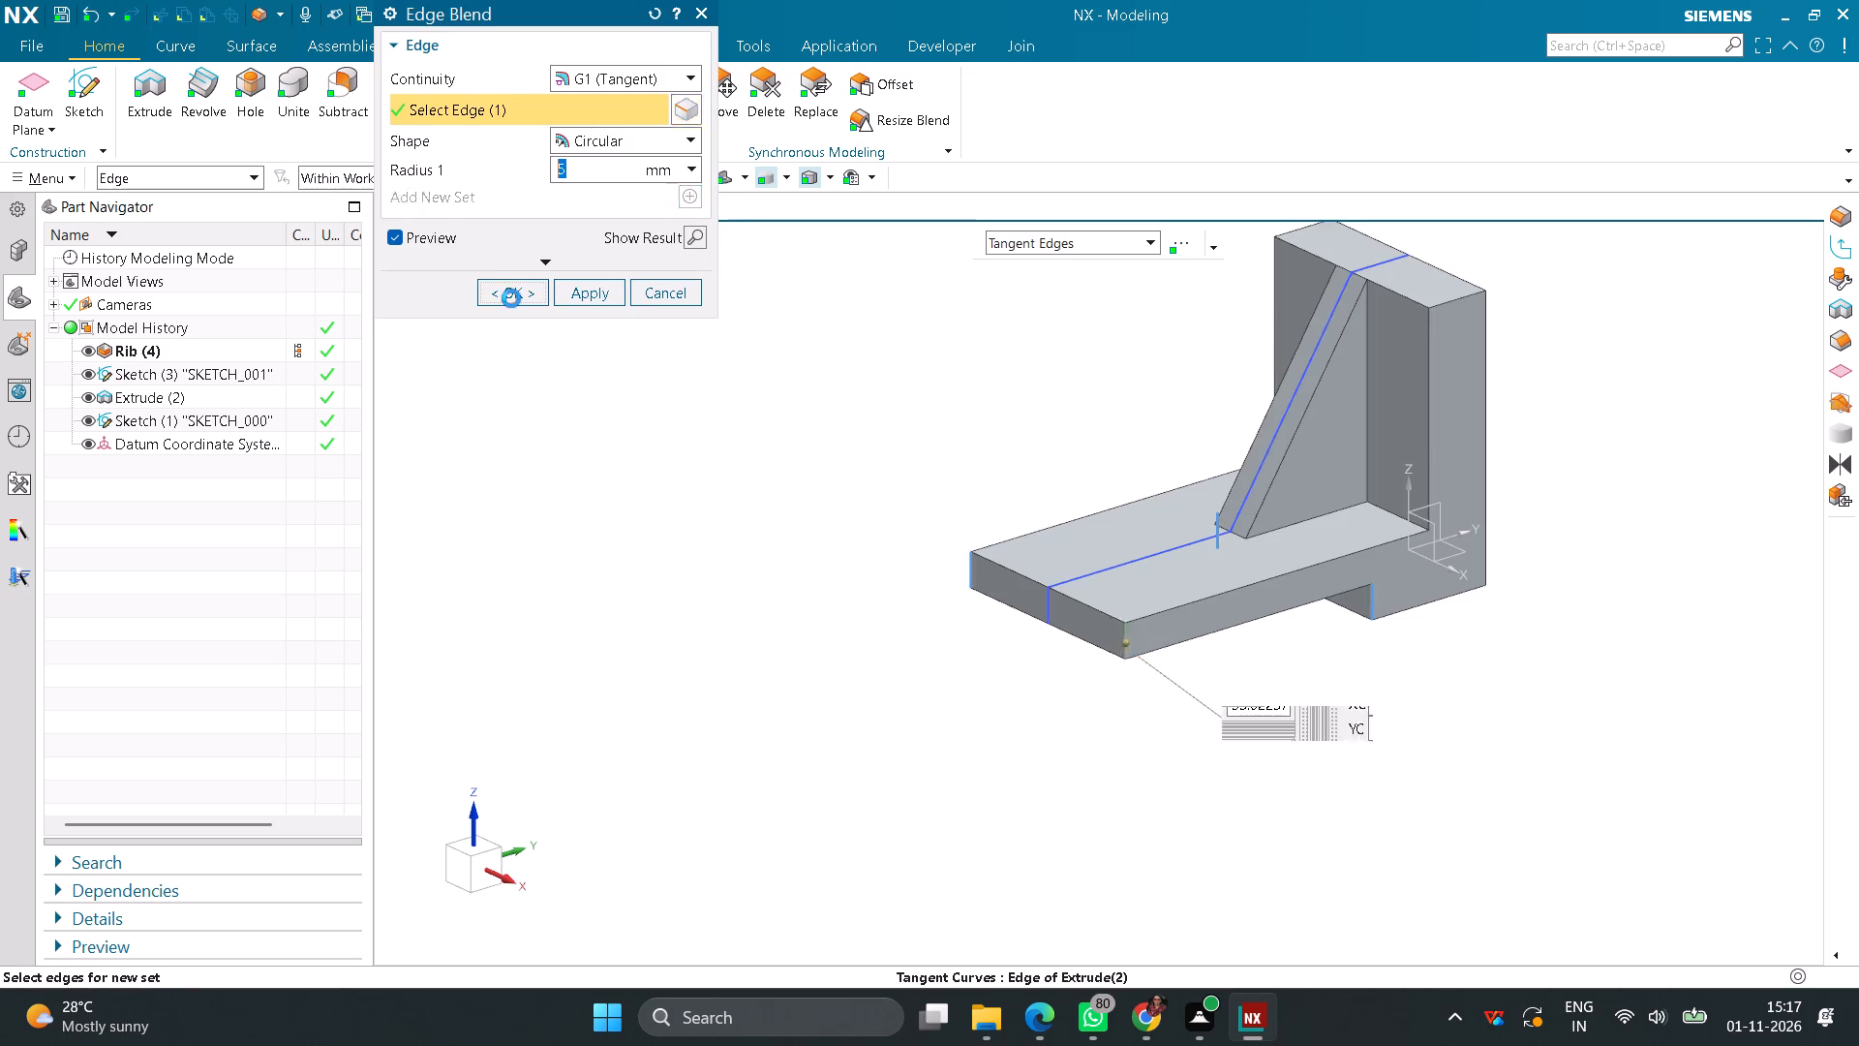
Apply a 5 mm radius edge blend to the opposite vertical corner edge at the base plate's free end.
middle_drag(729, 621, 839, 676)
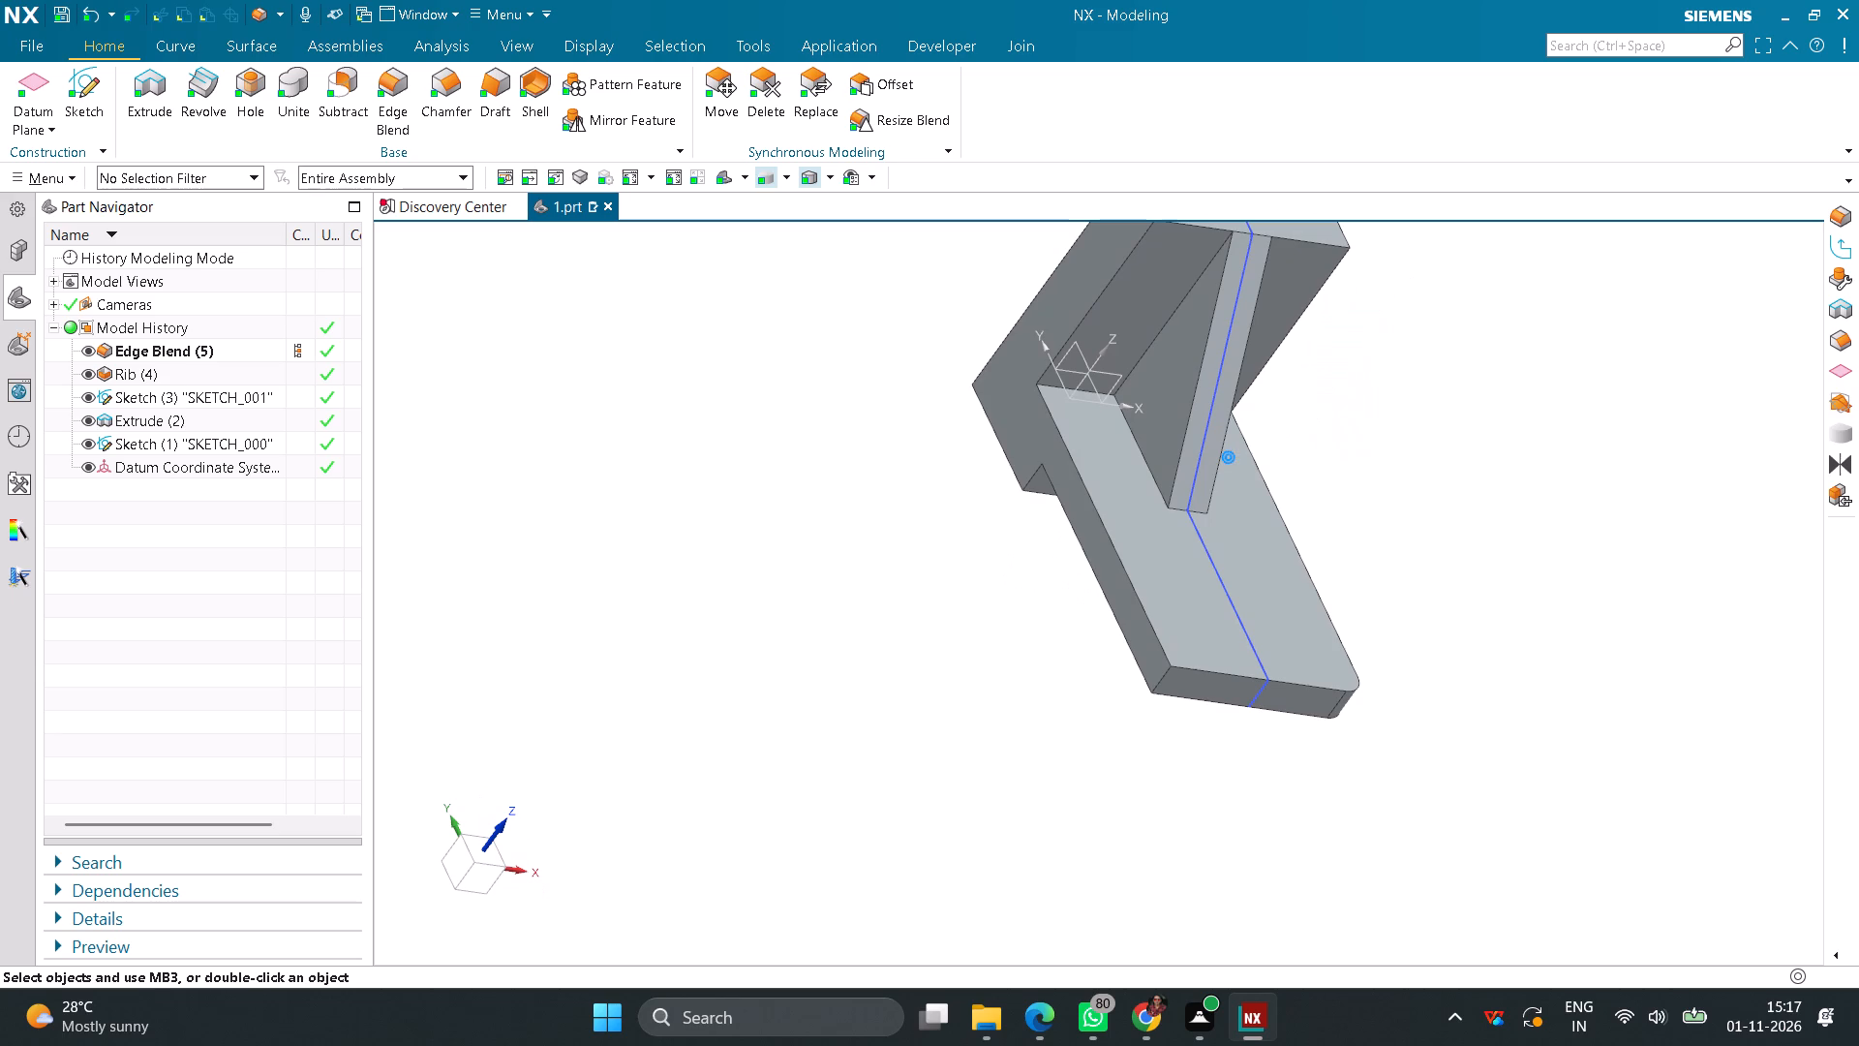
click(399, 101)
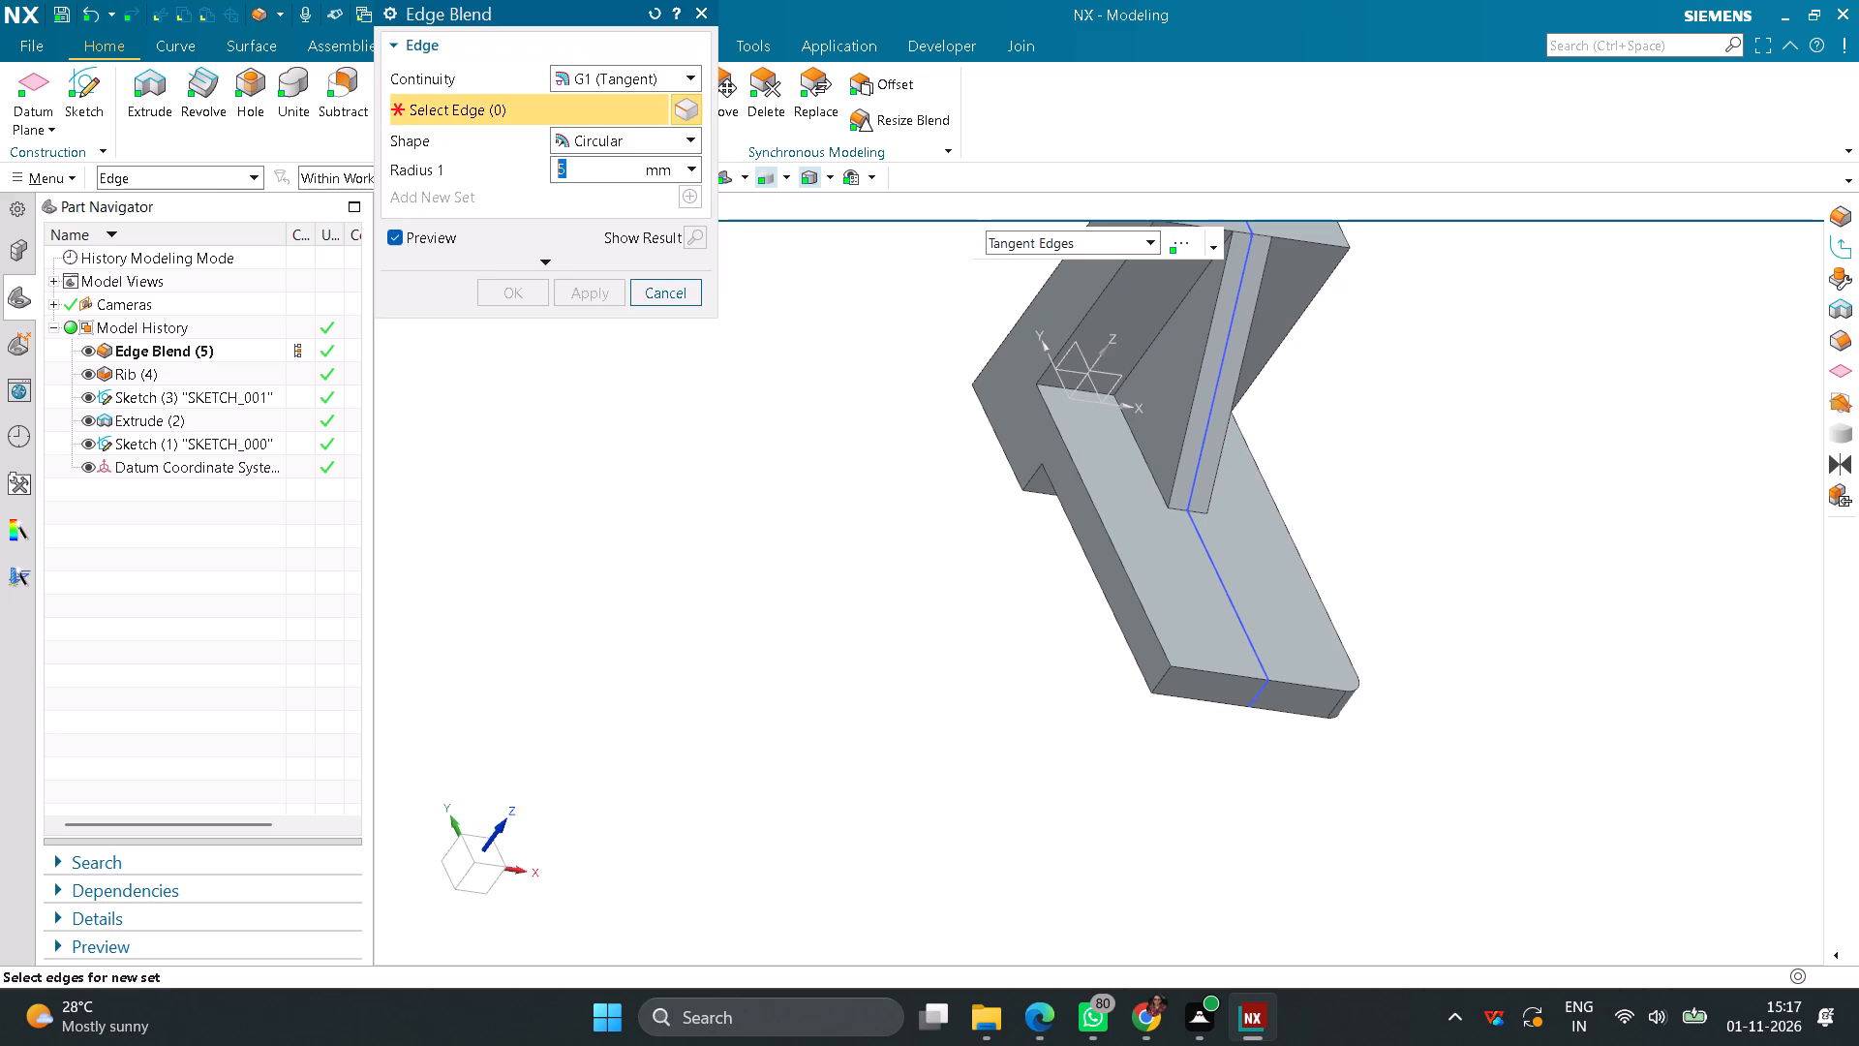
click(1165, 677)
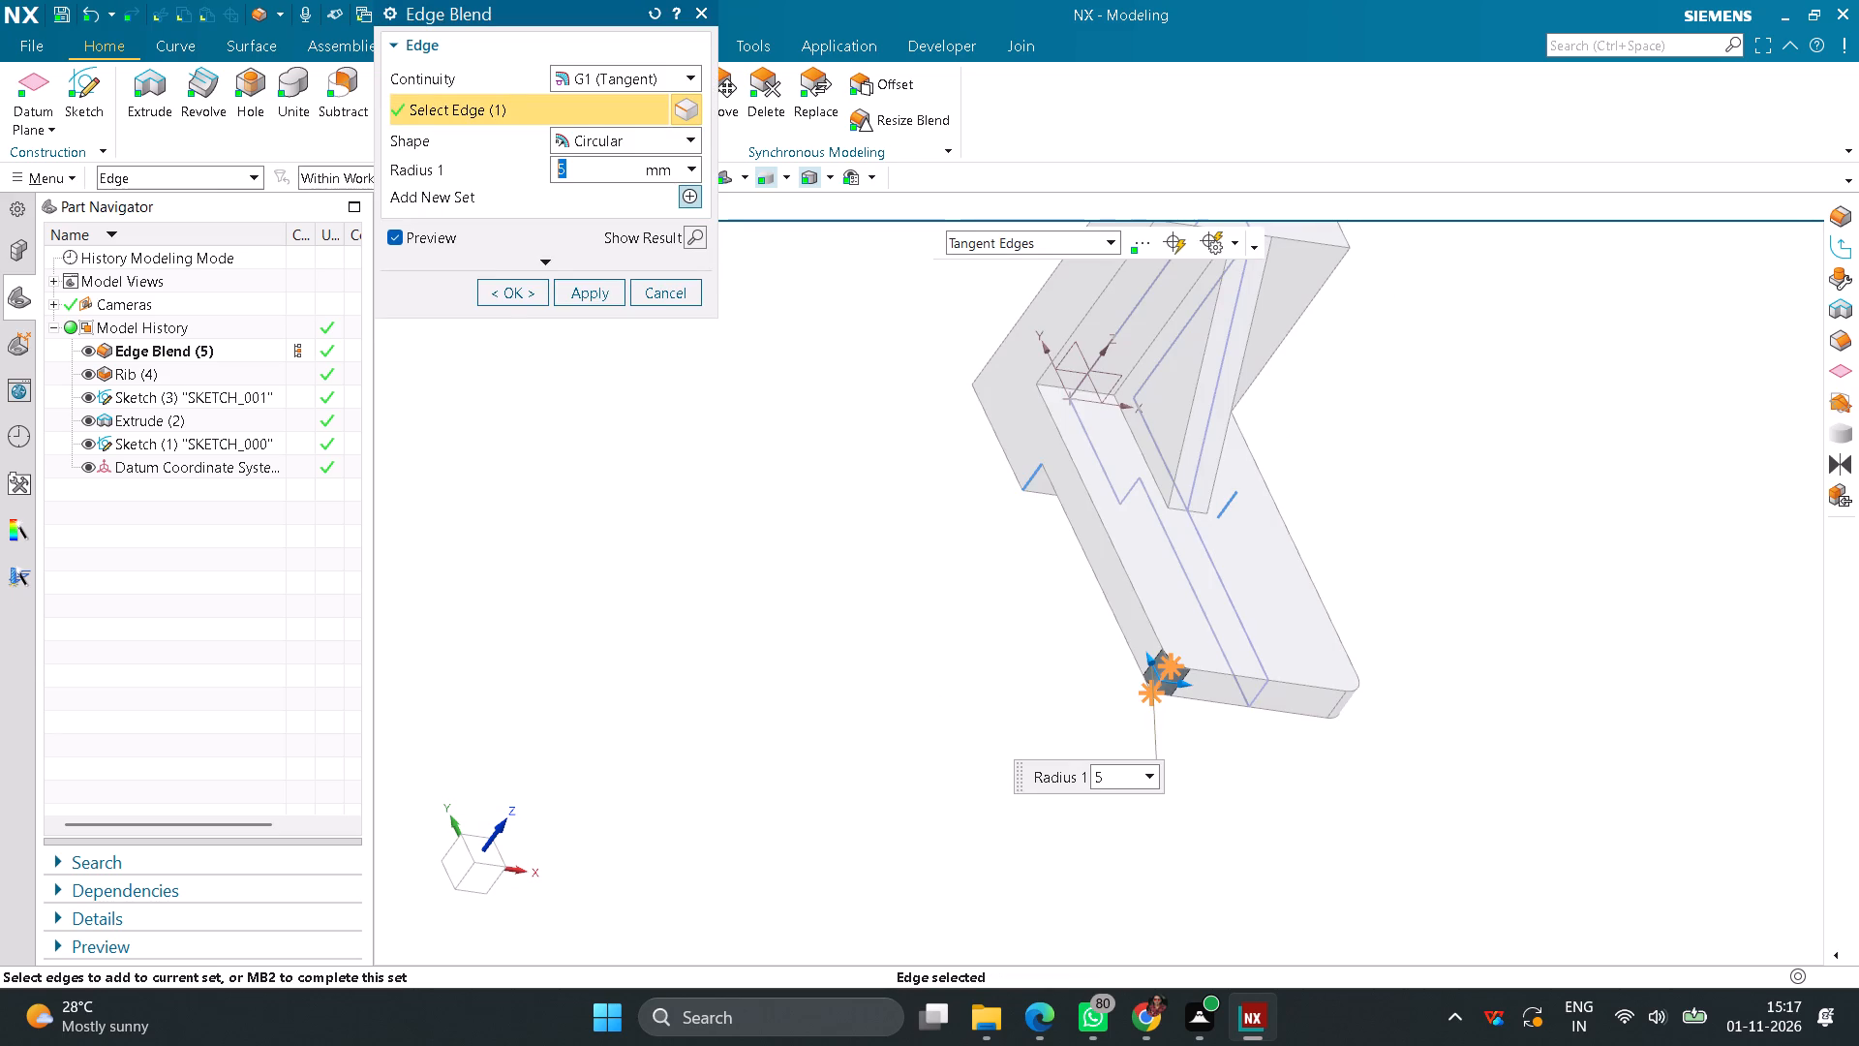
click(509, 303)
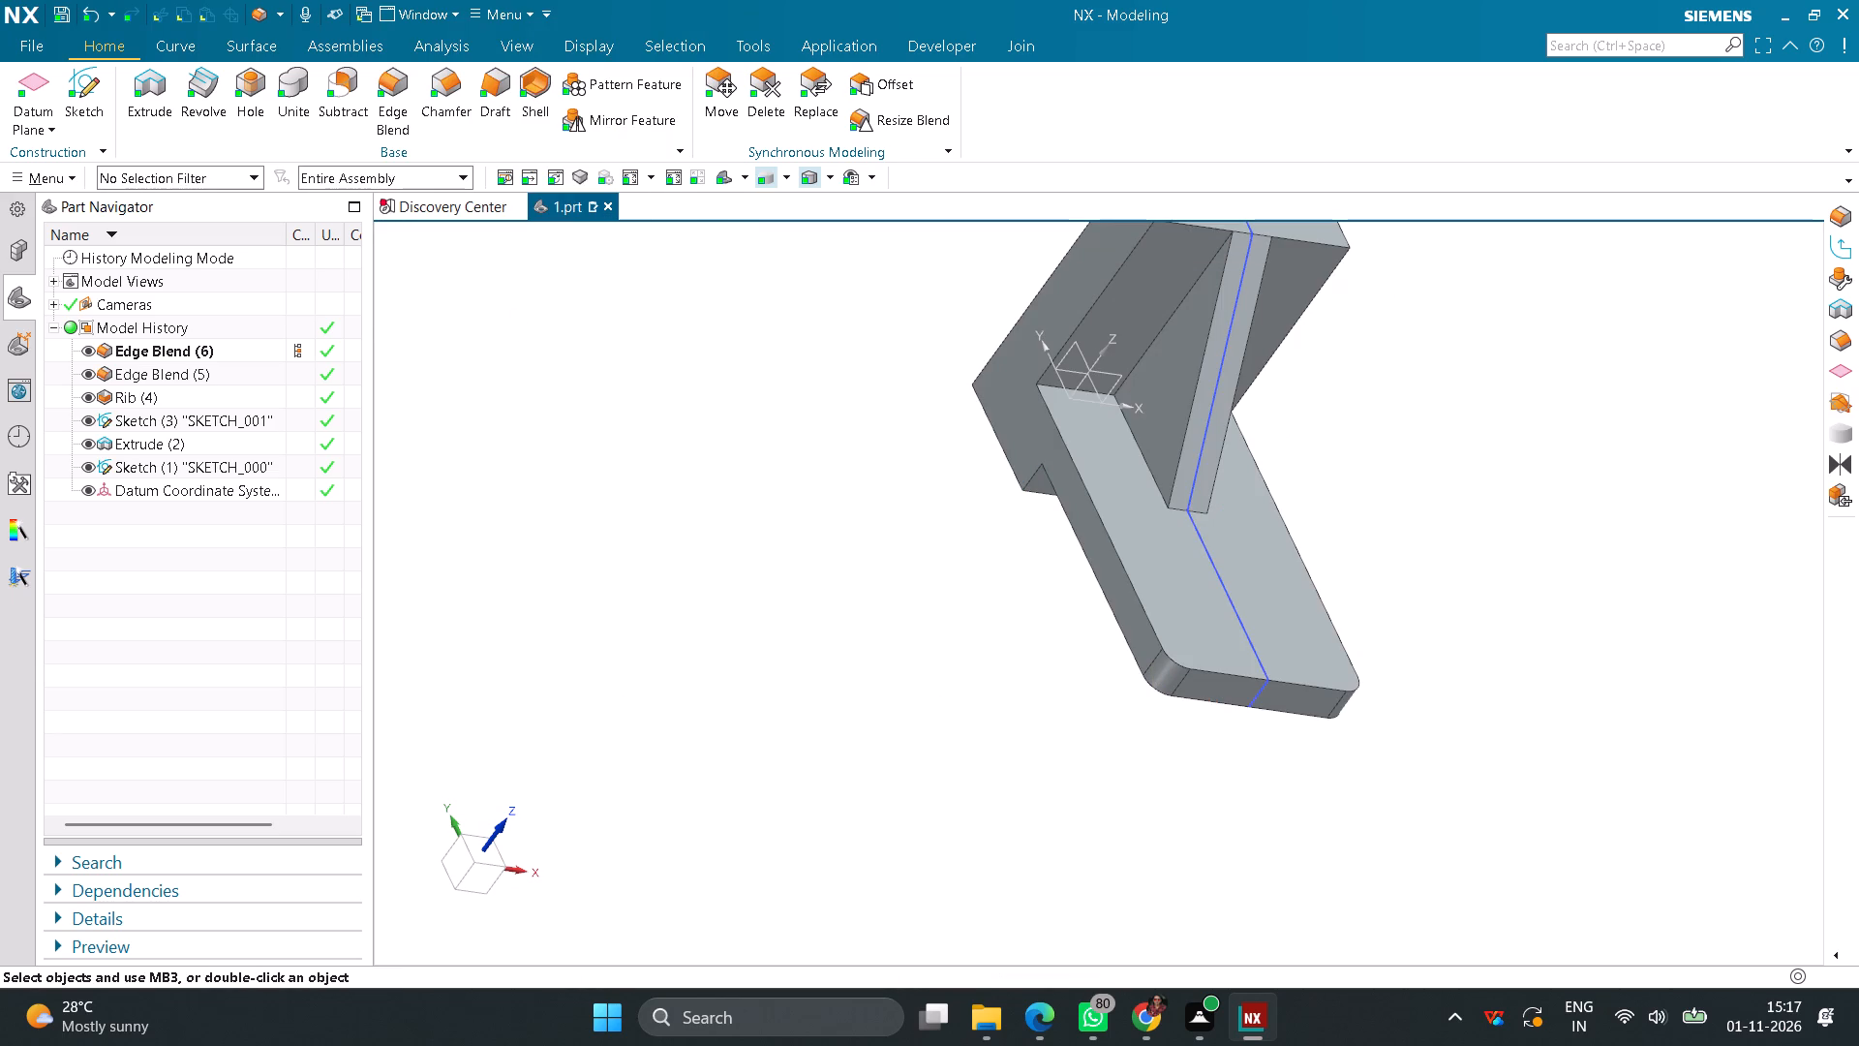
Start a sketch on the base plate's top face and draw a 20 mm diameter circle centred on the plate's centreline.
click(69, 77)
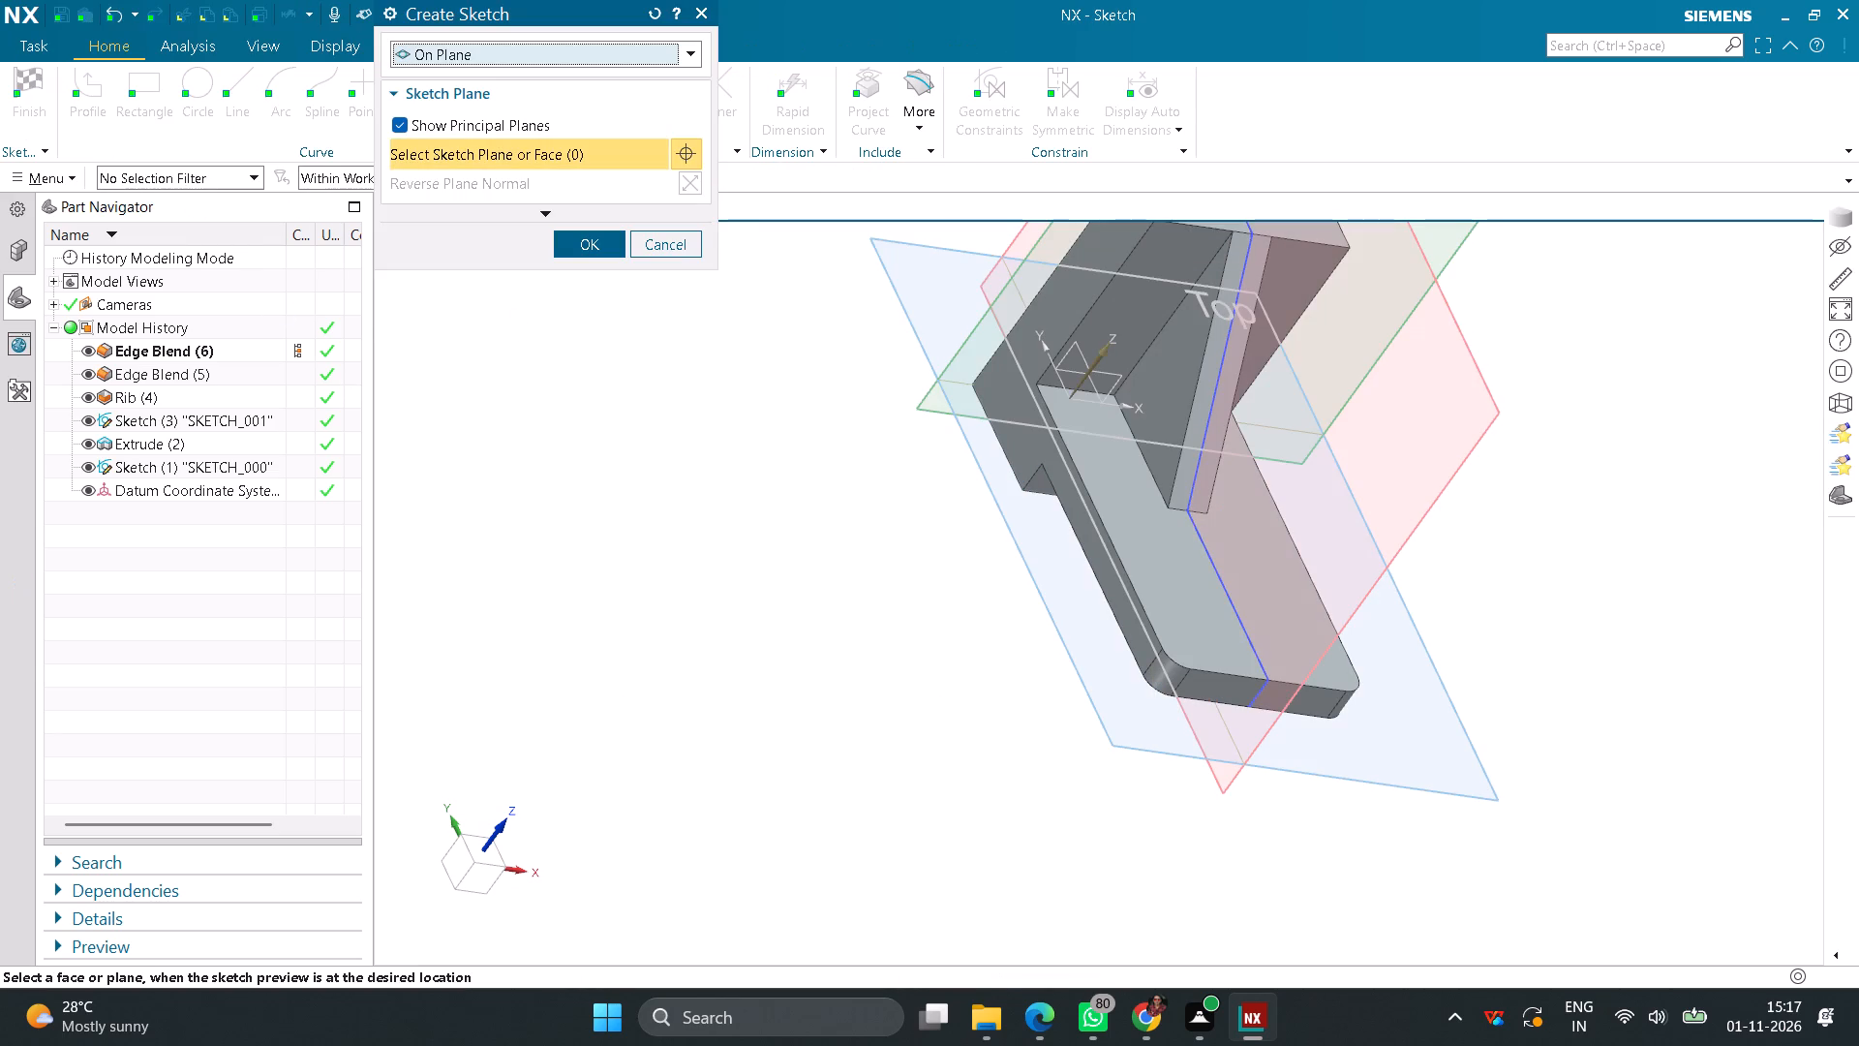
click(1182, 629)
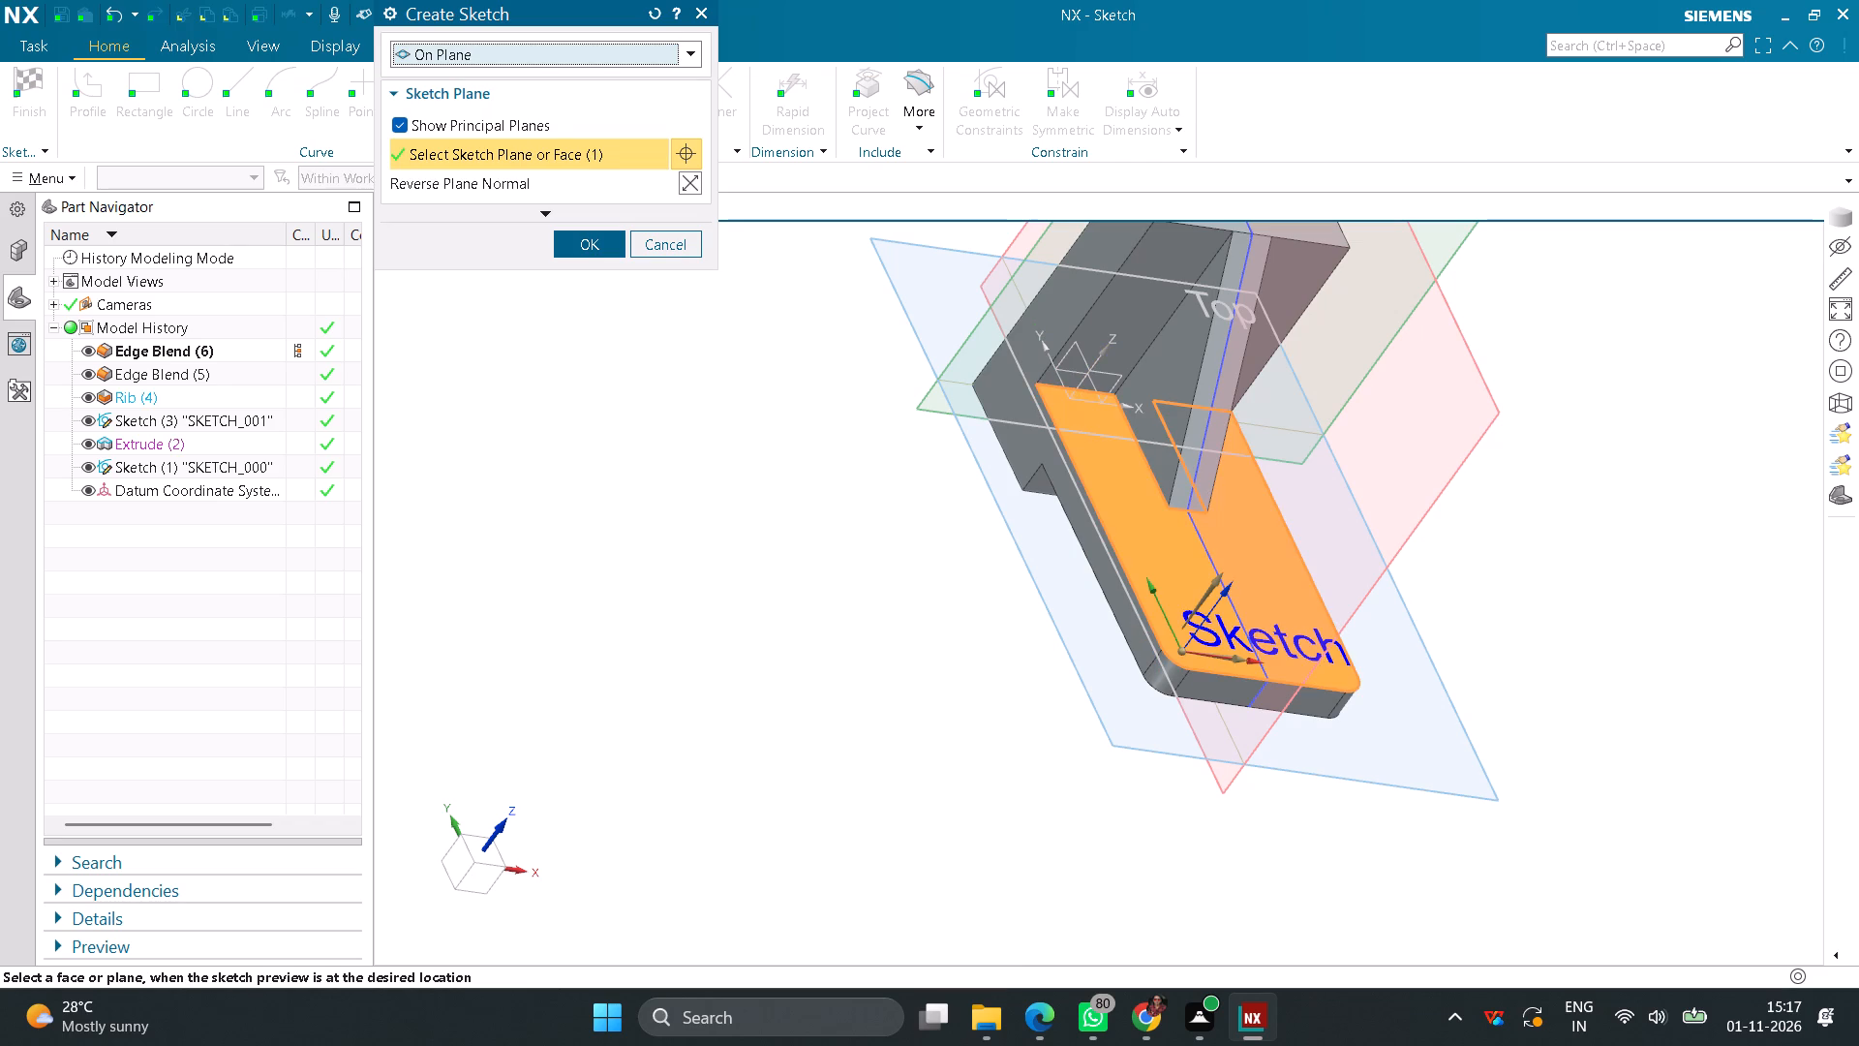
drag(1187, 651, 1227, 611)
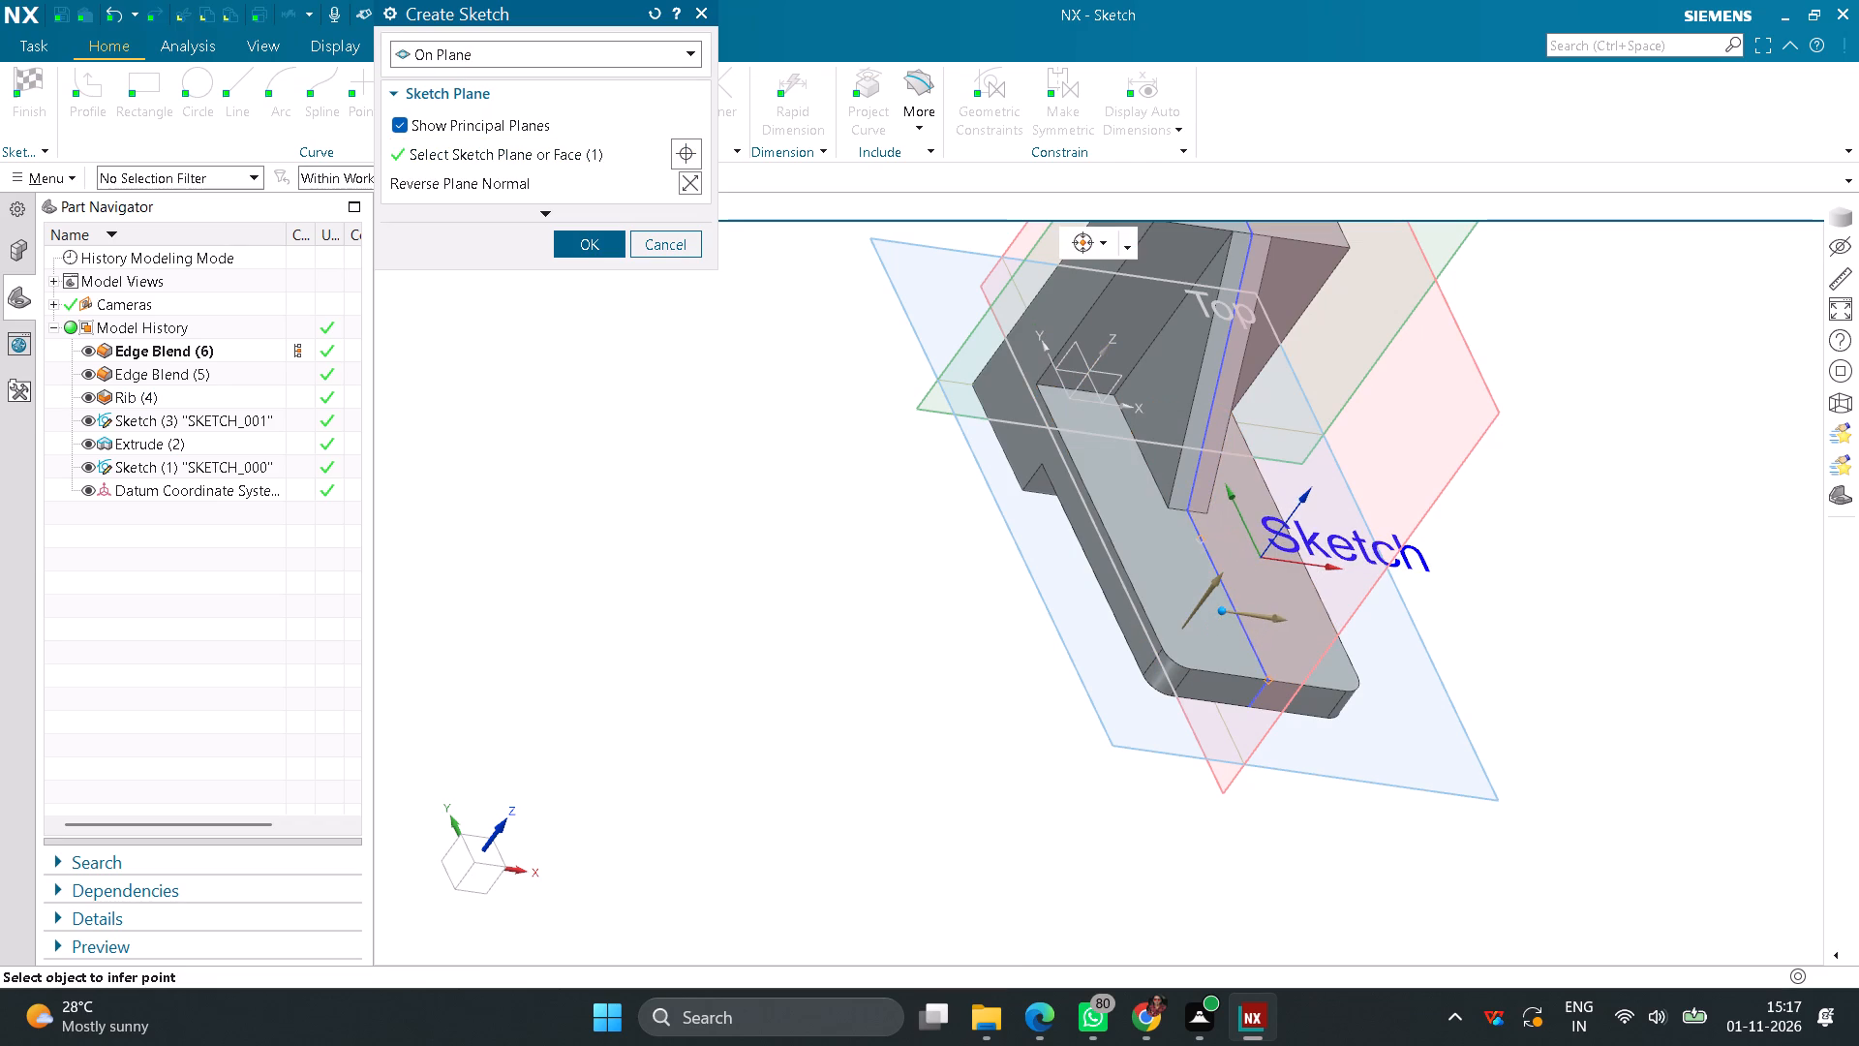
drag(1227, 611, 1222, 625)
click(598, 248)
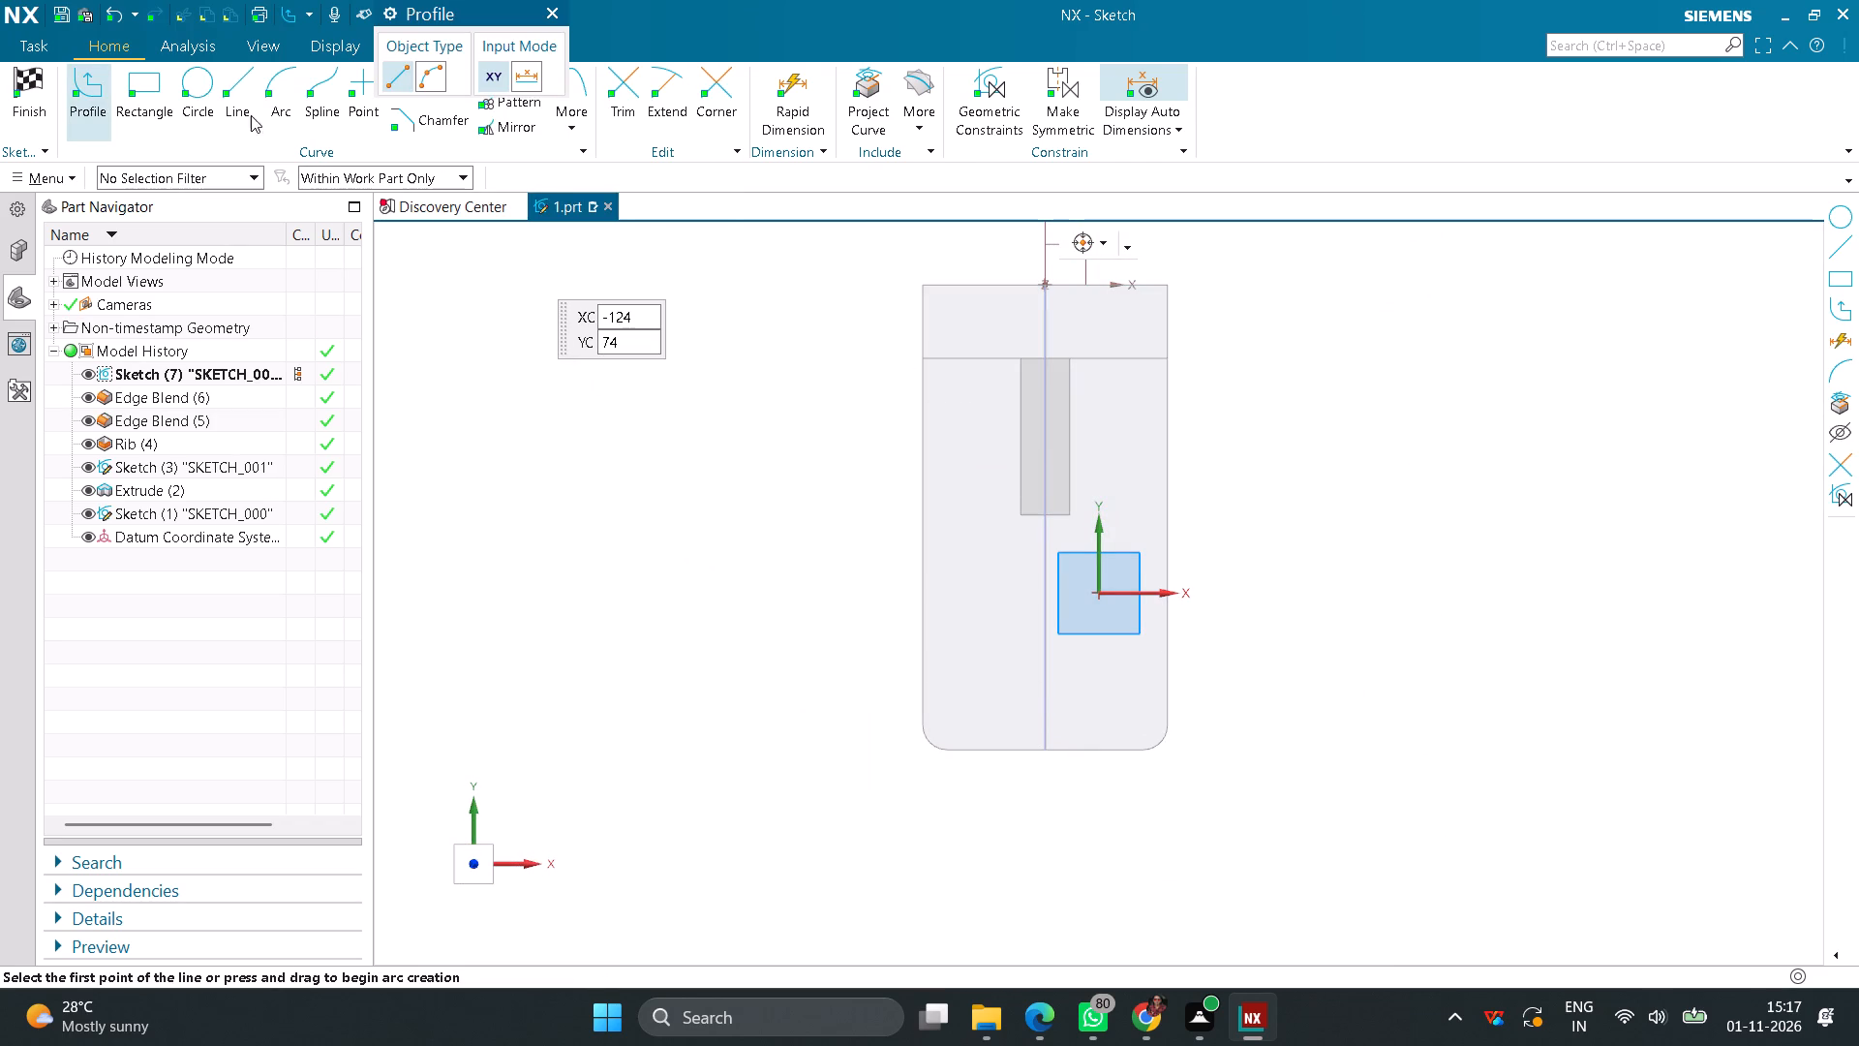
click(198, 86)
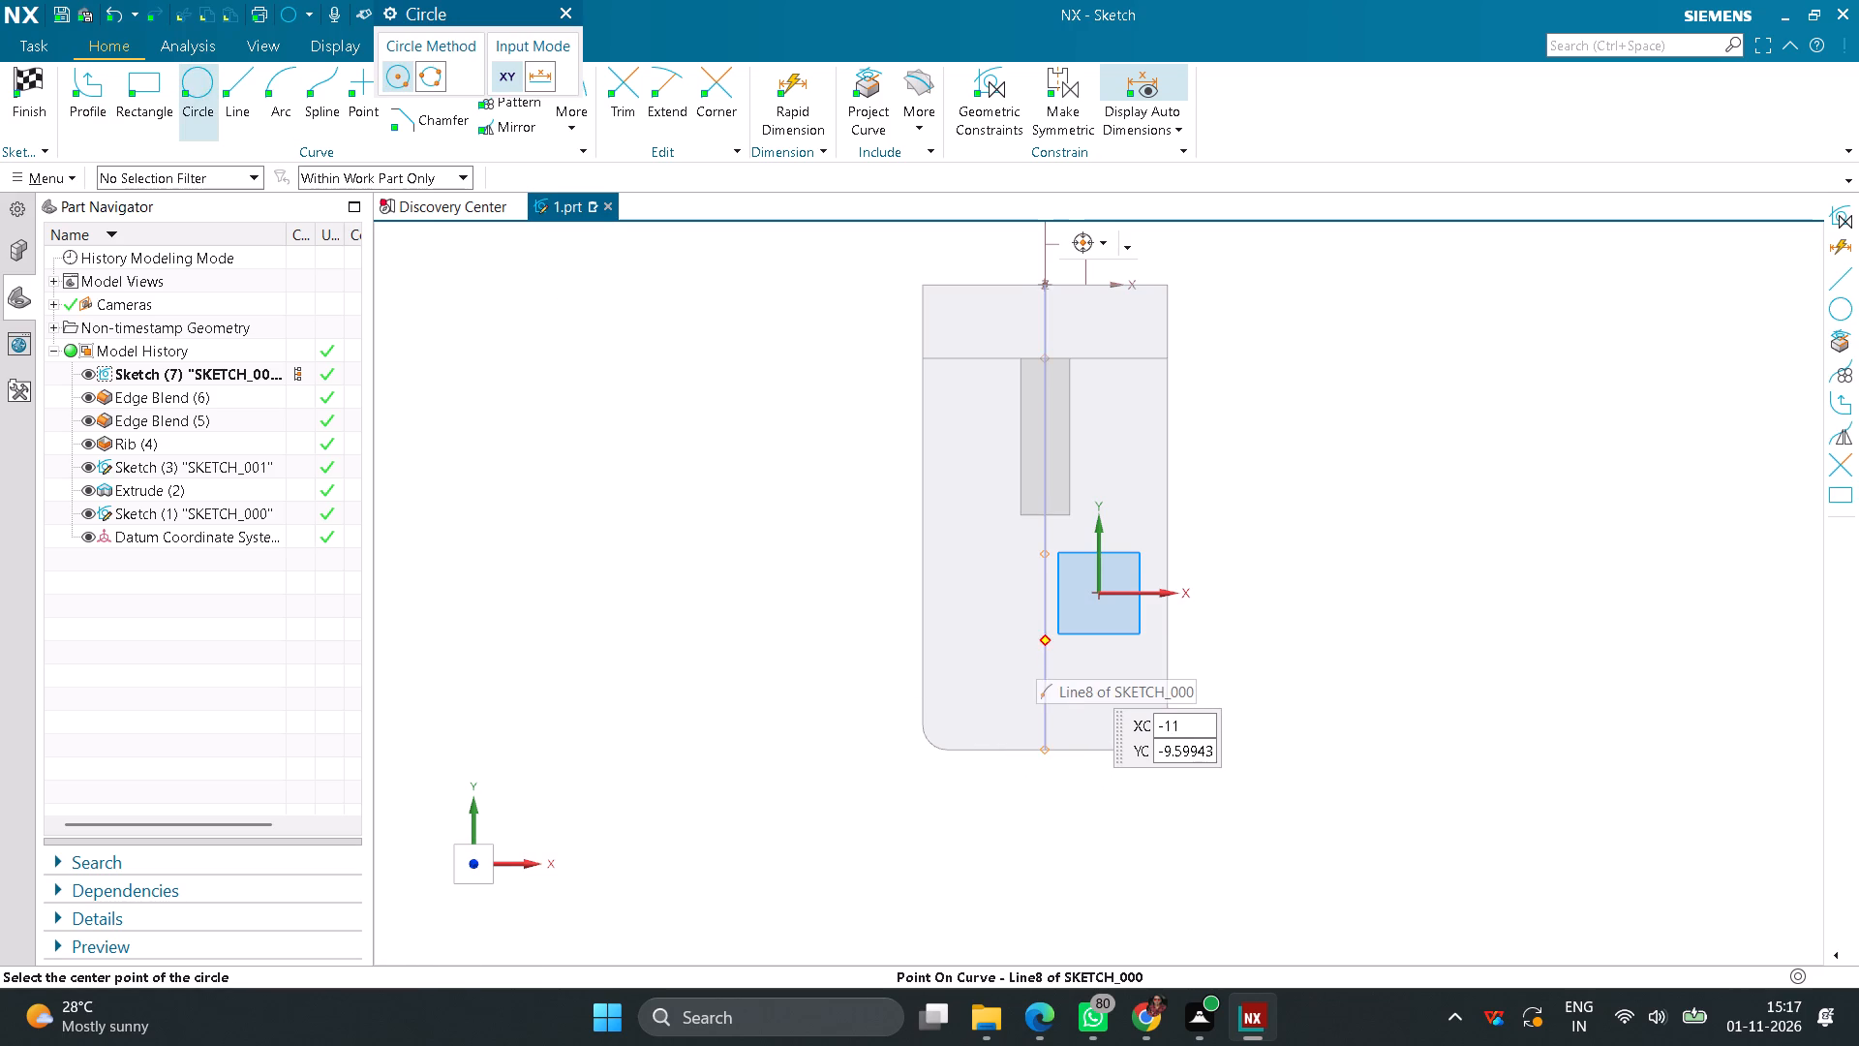
click(1046, 640)
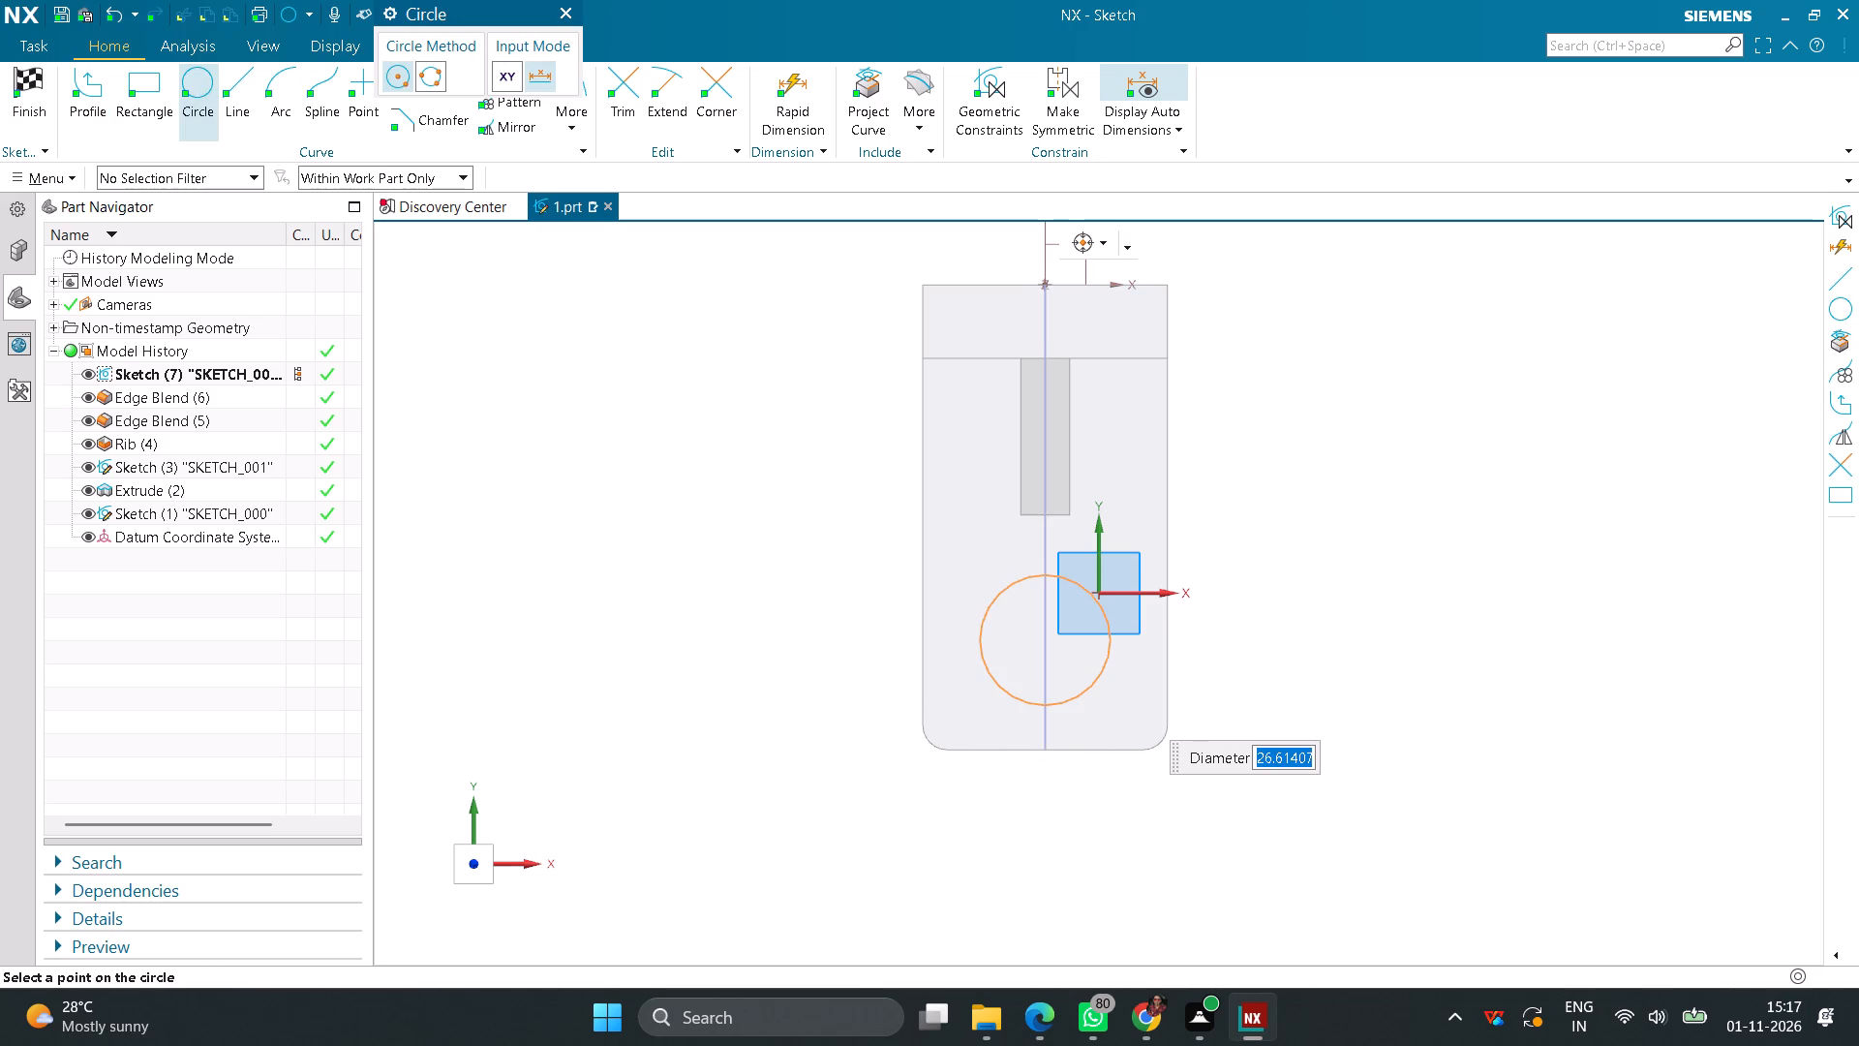
text(20)
key(Return)
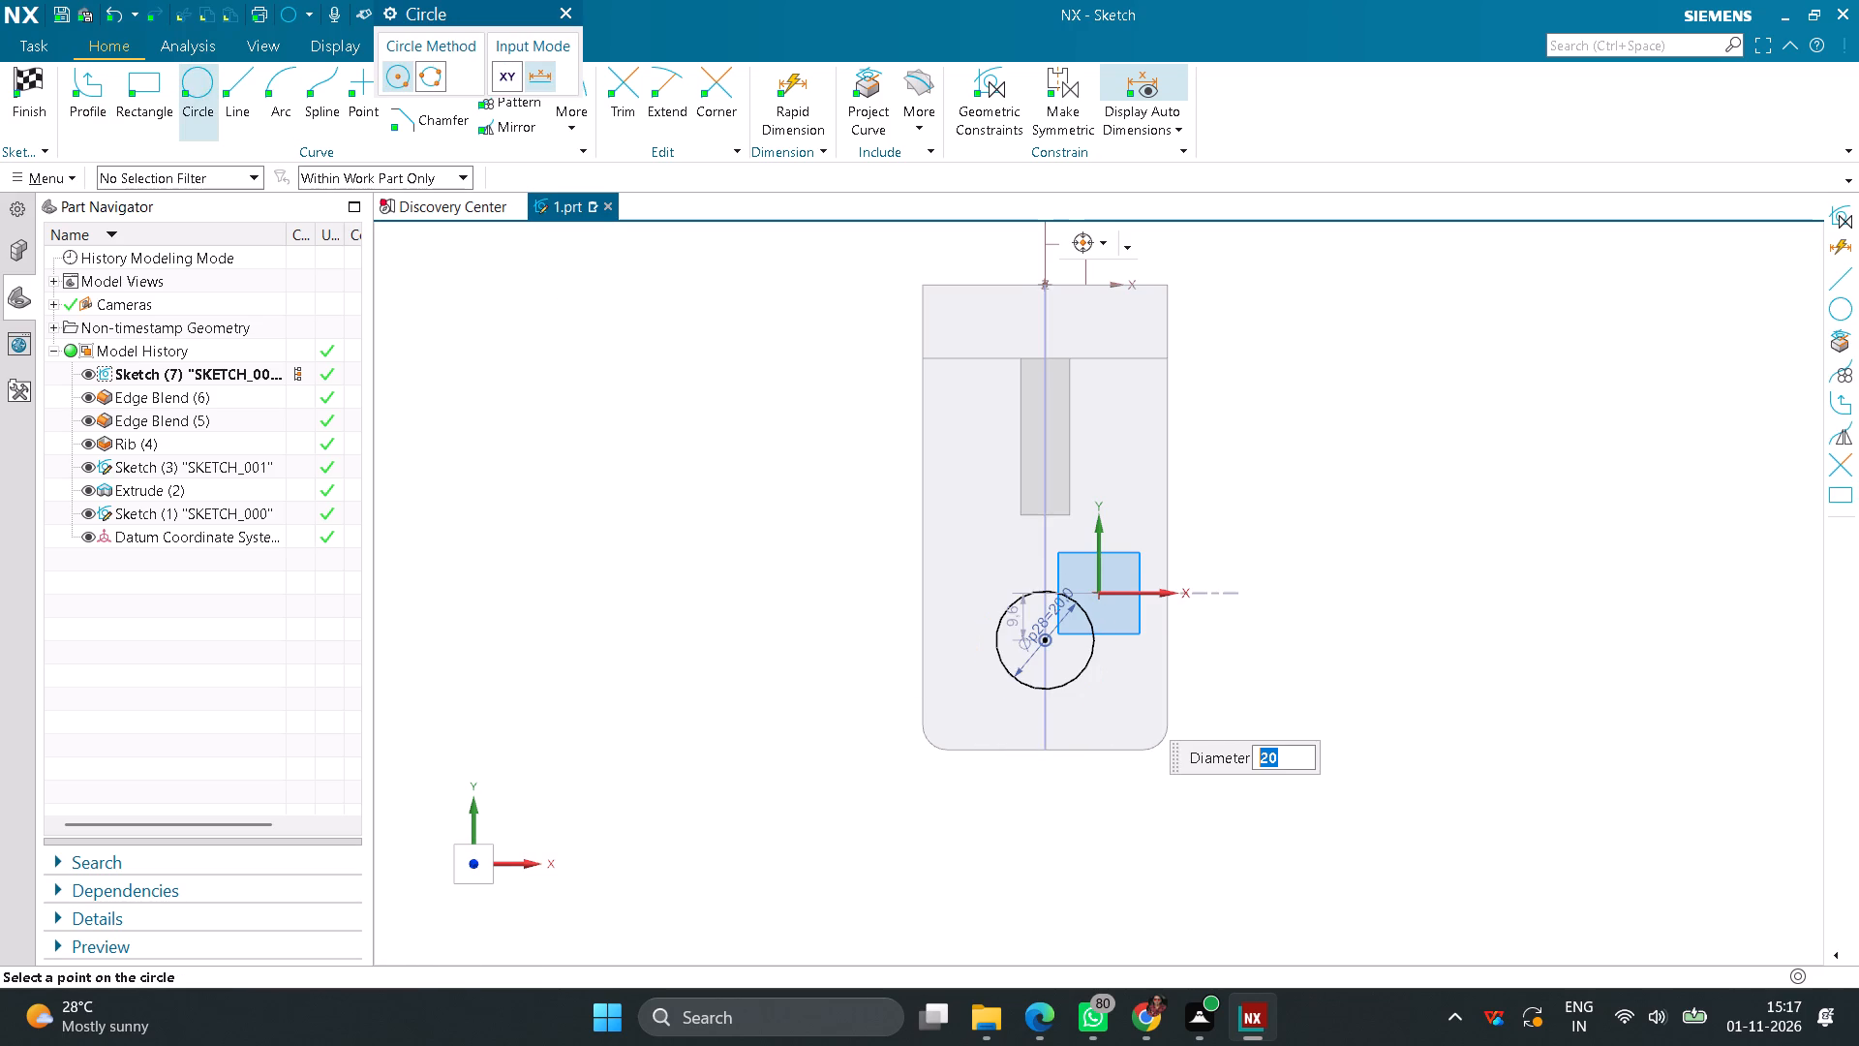
Dimension the circle's centre 30 mm from the base plate's free-end edge and finish the sketch.
click(777, 100)
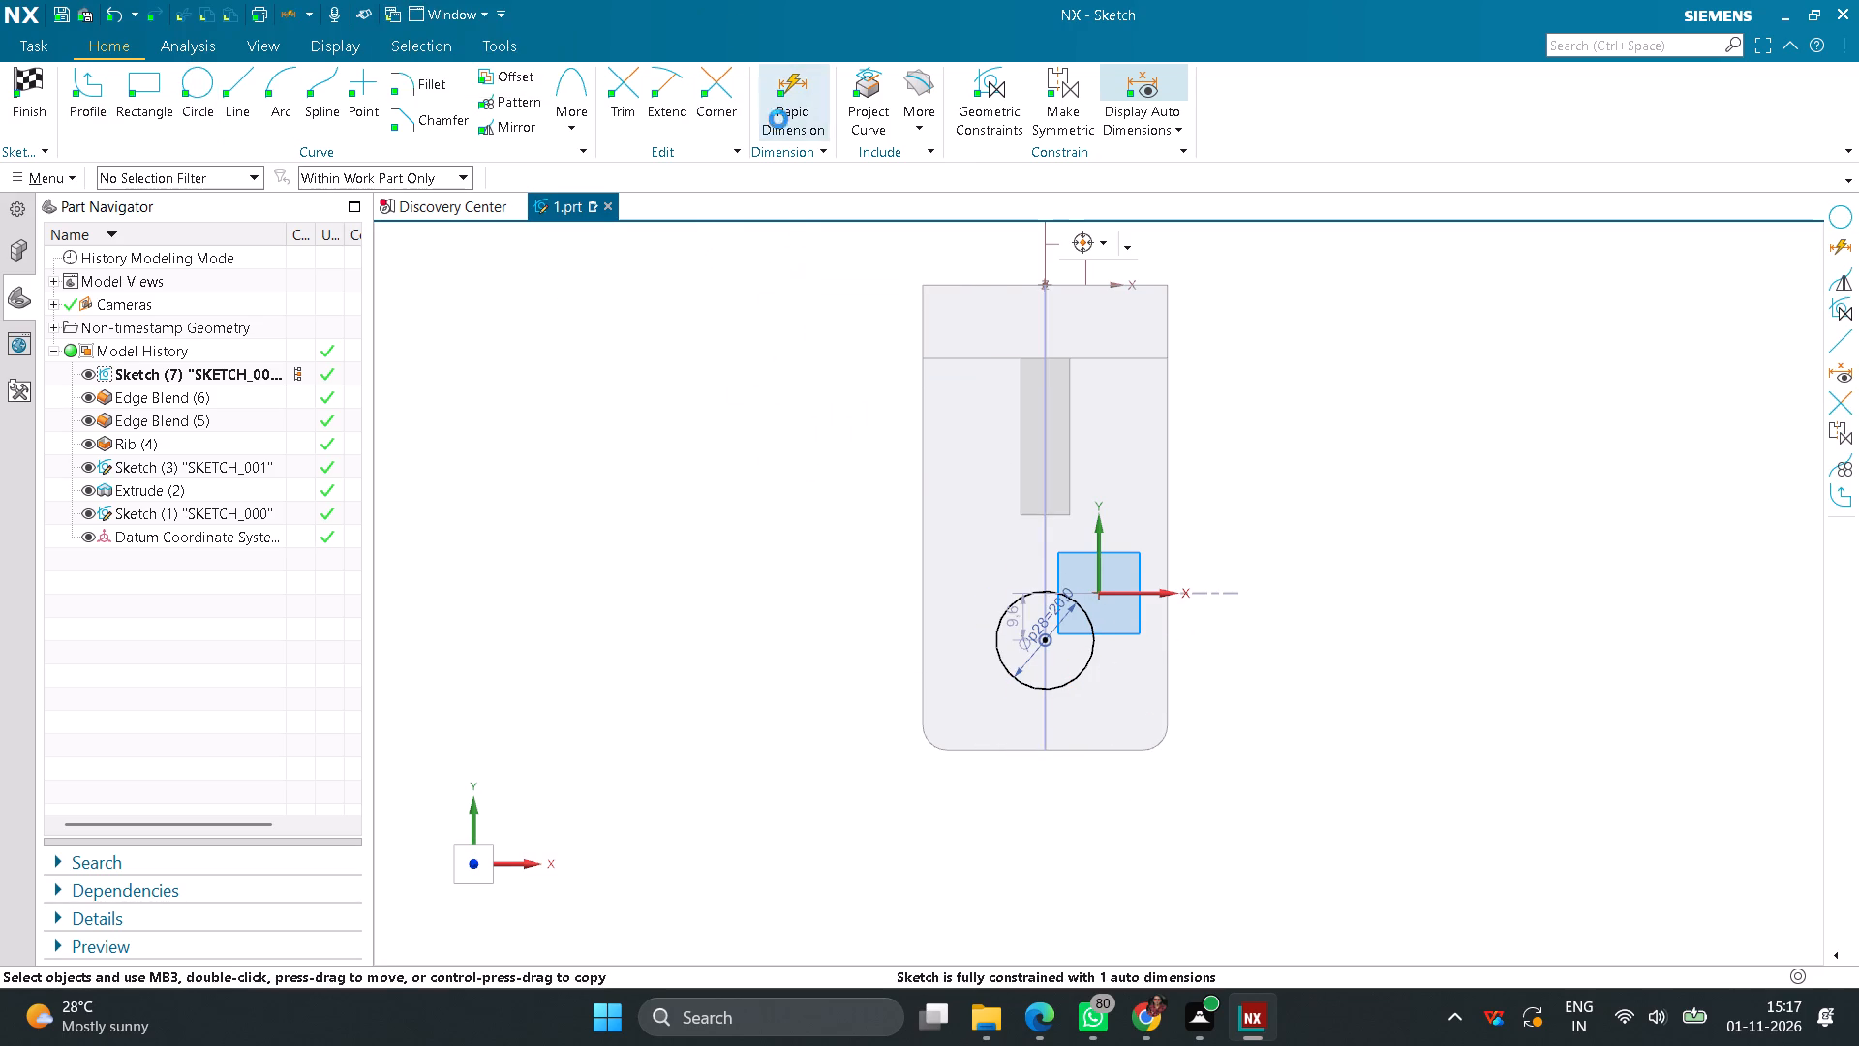
click(1048, 641)
click(1079, 749)
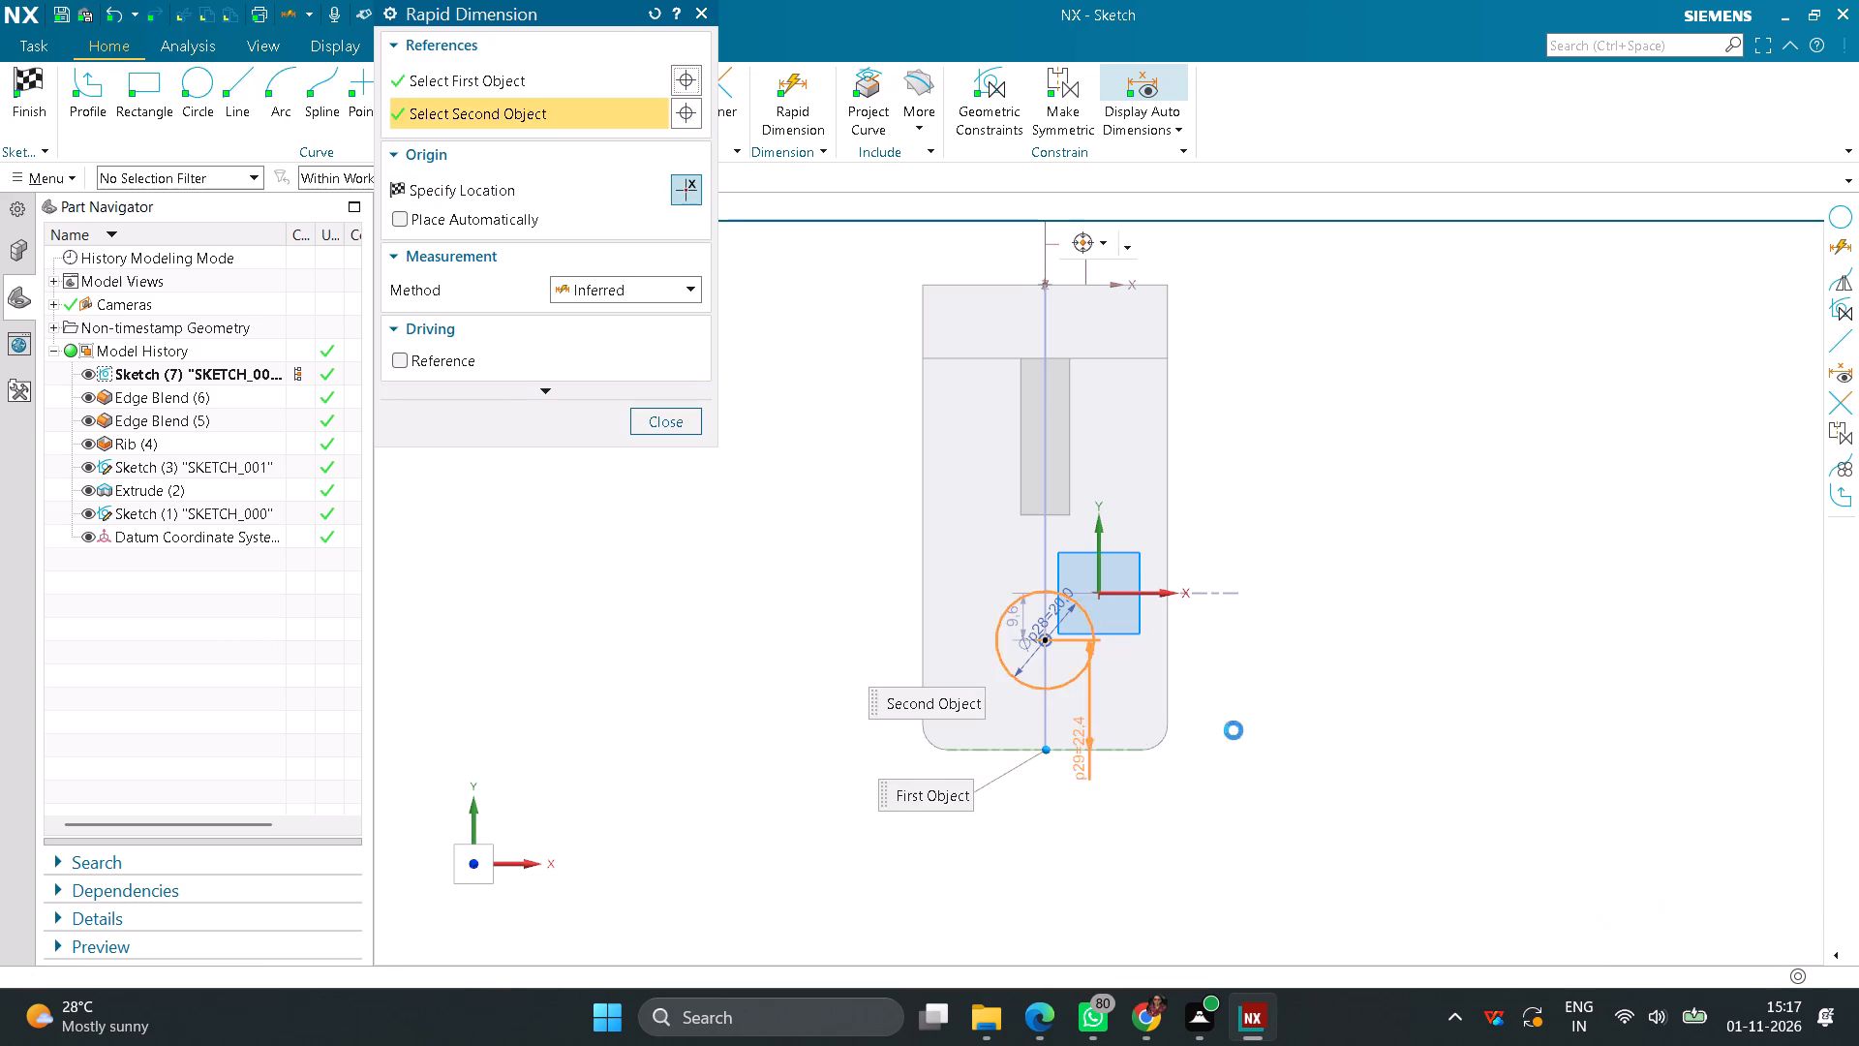
click(1240, 713)
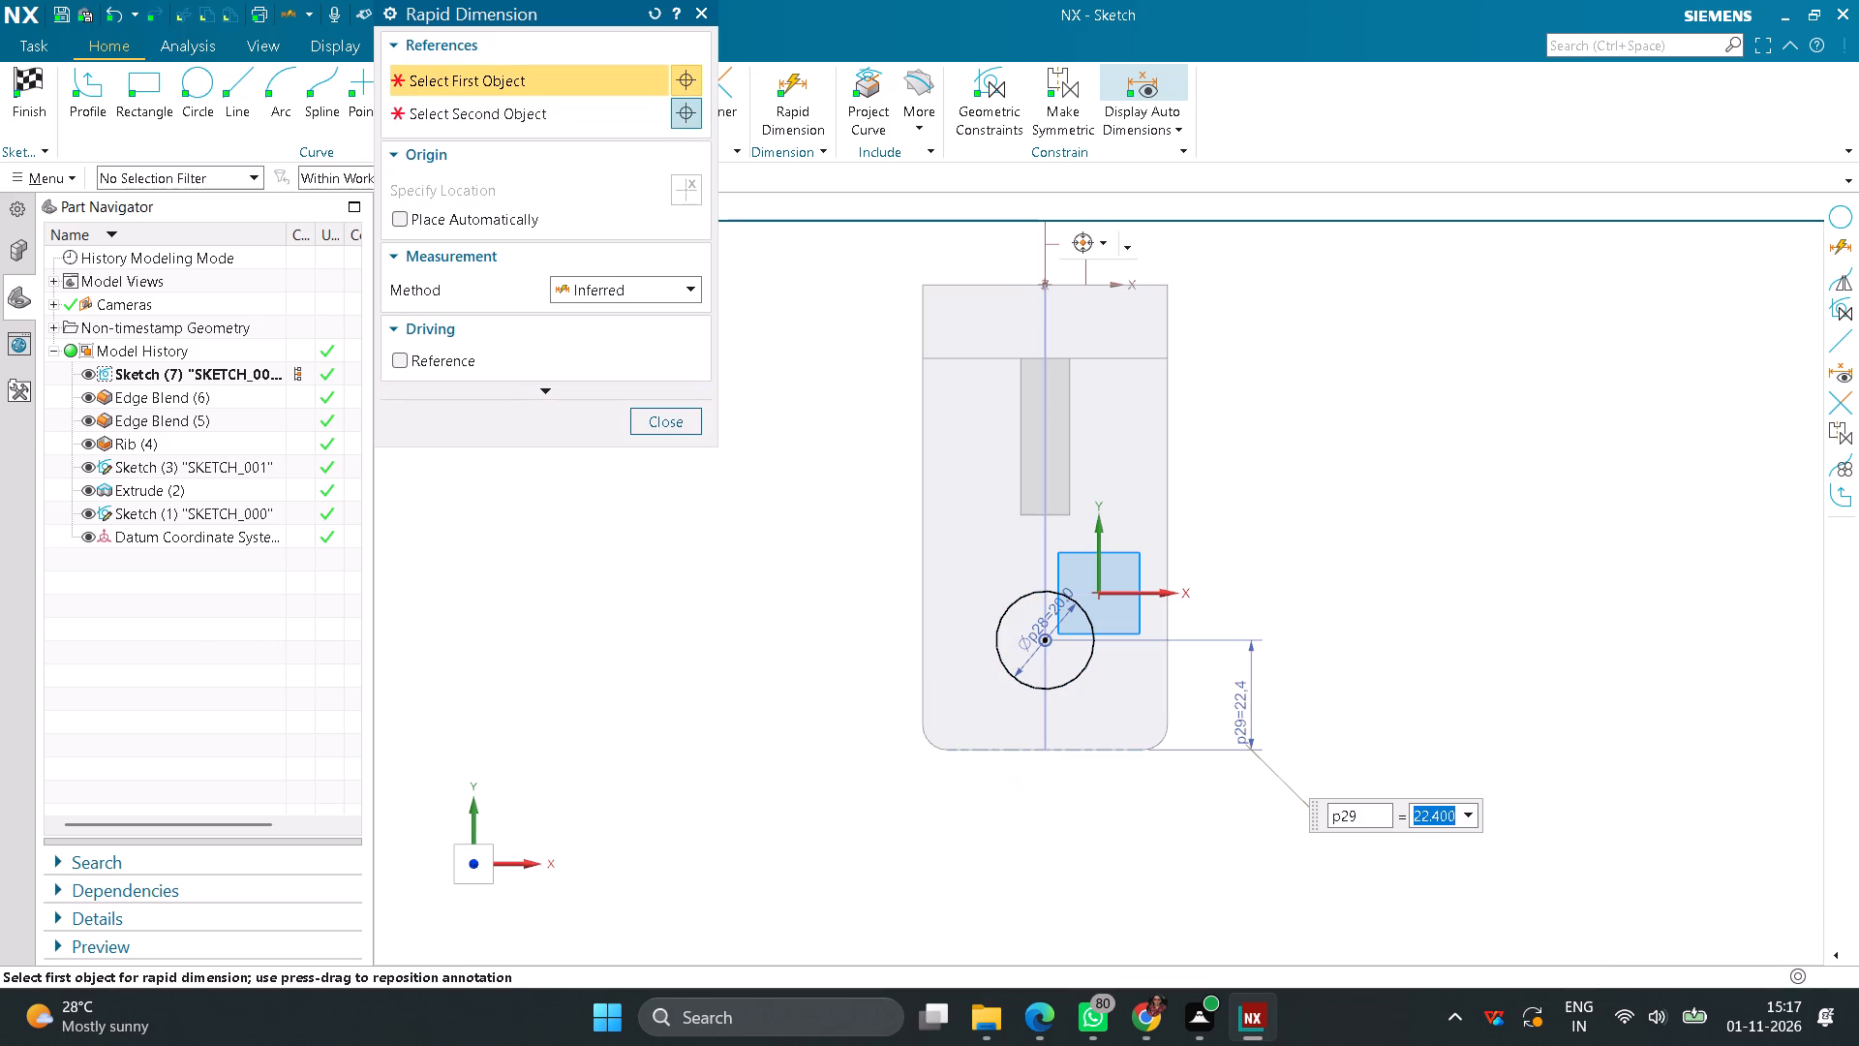
text(30)
key(Return)
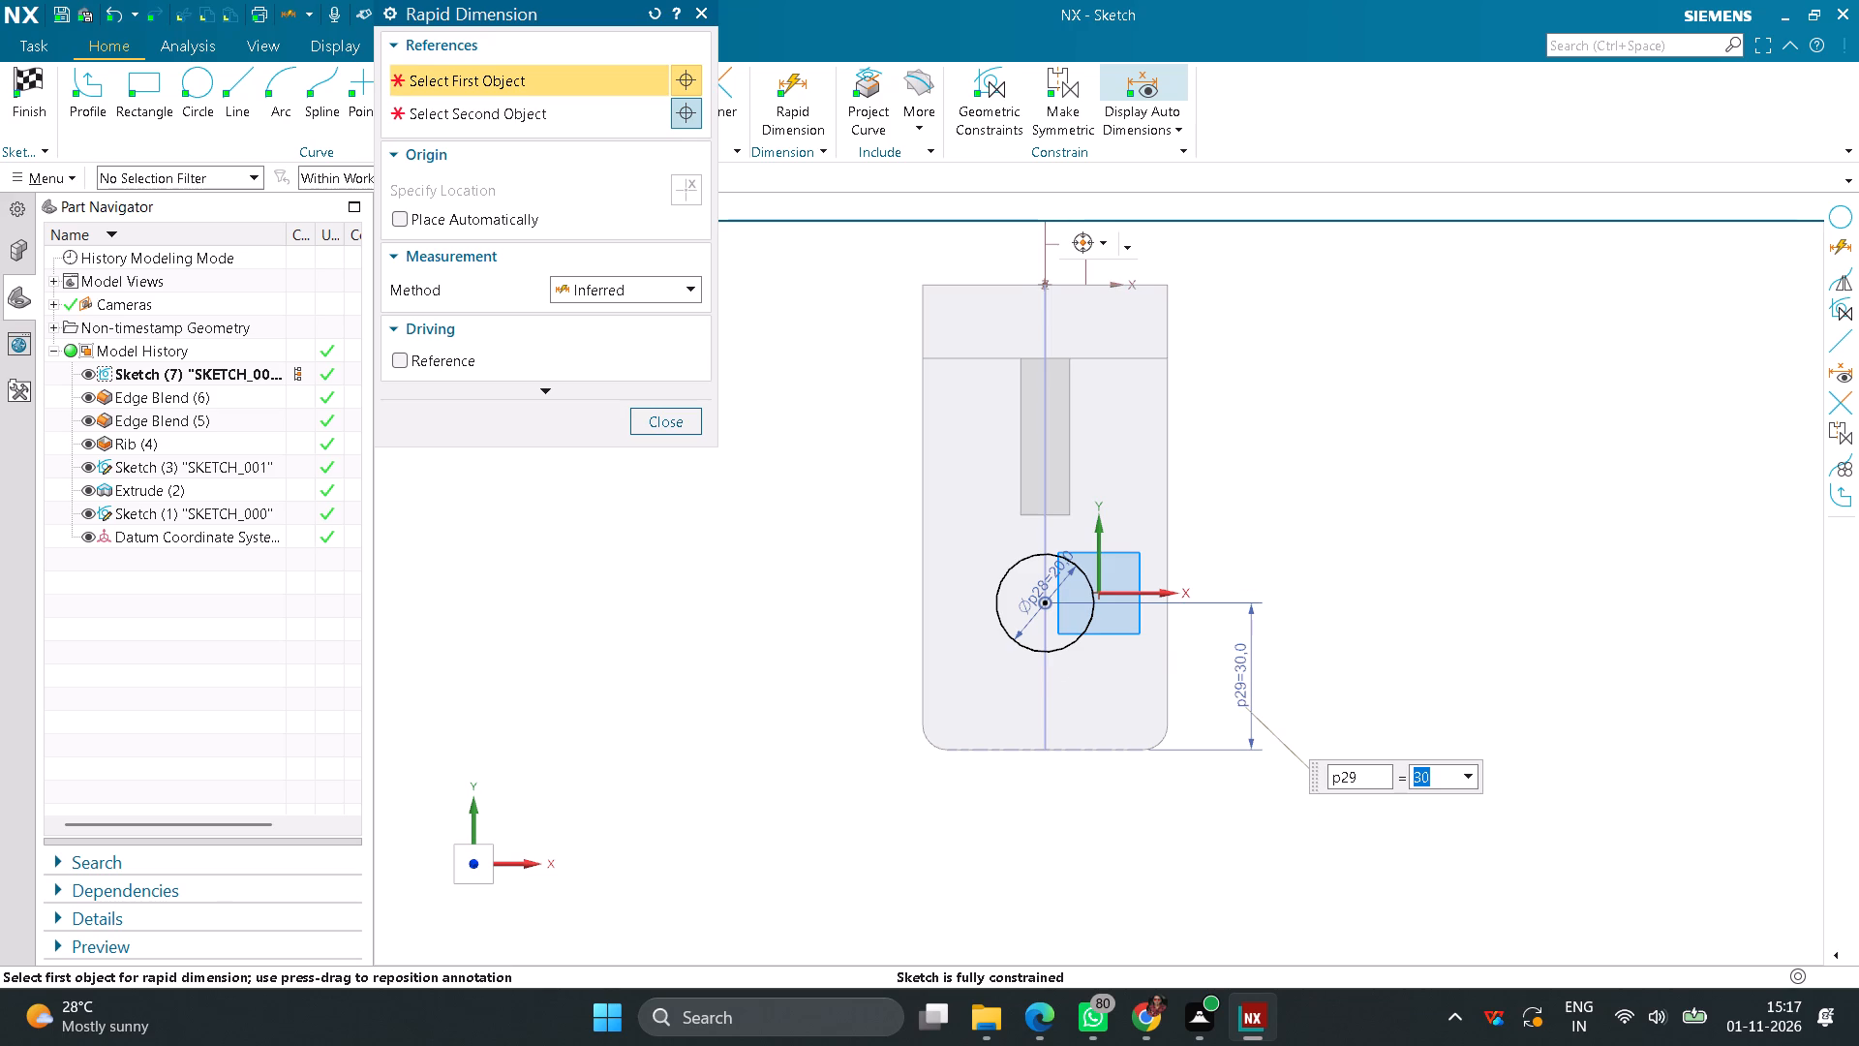
click(667, 430)
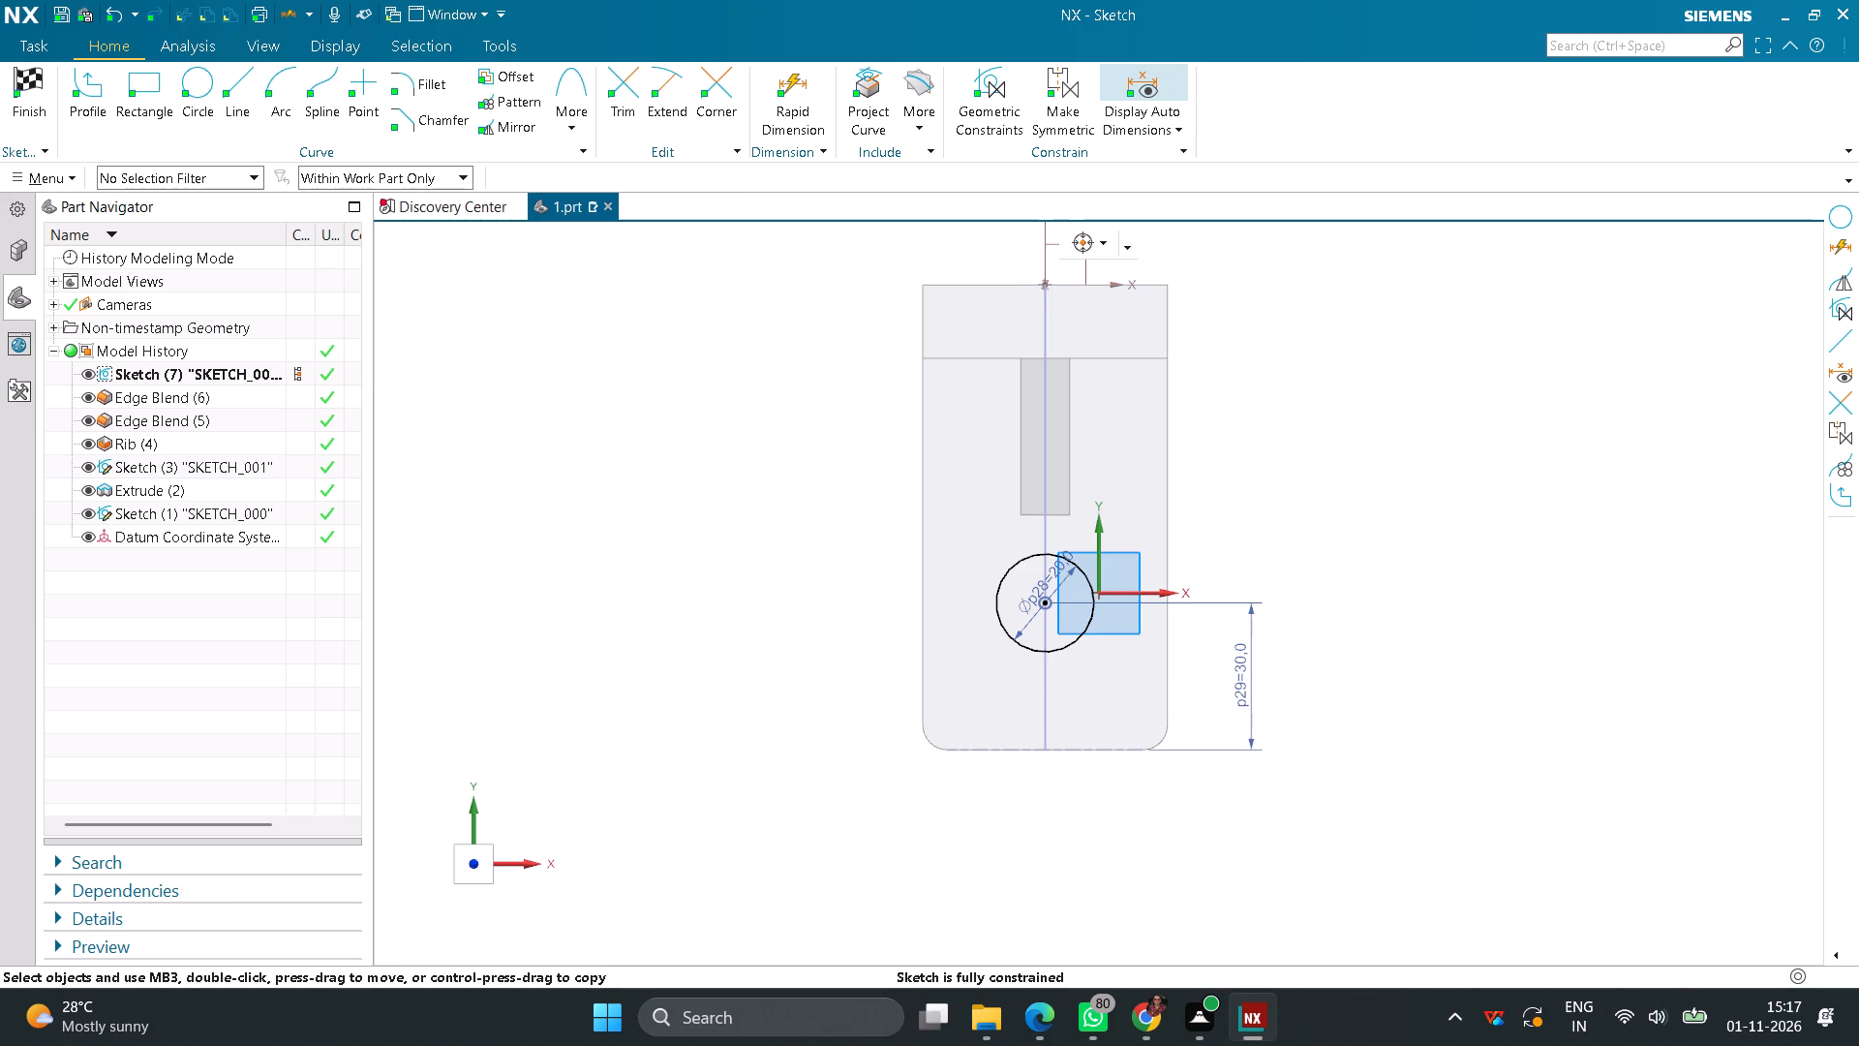
click(34, 78)
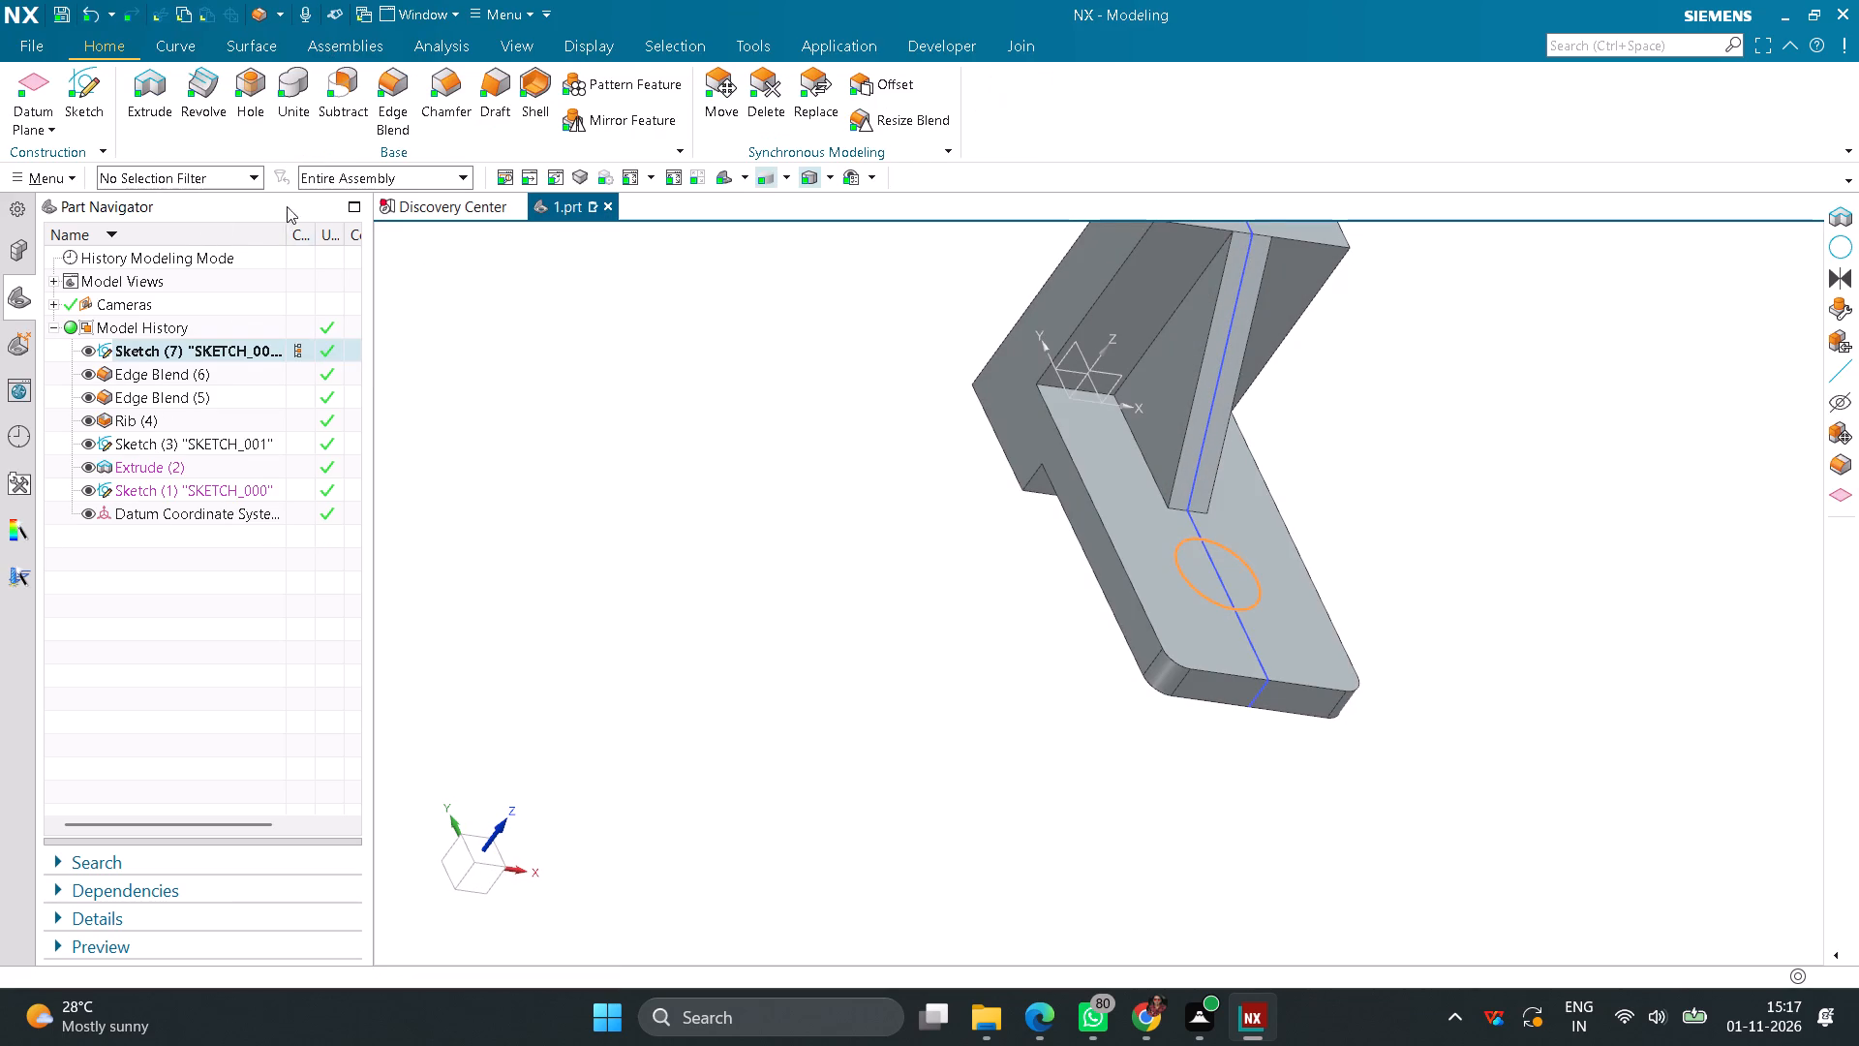
Extrude the circle 50 mm in the reversed direction through the base plate, subtracting it from the bracket.
click(161, 96)
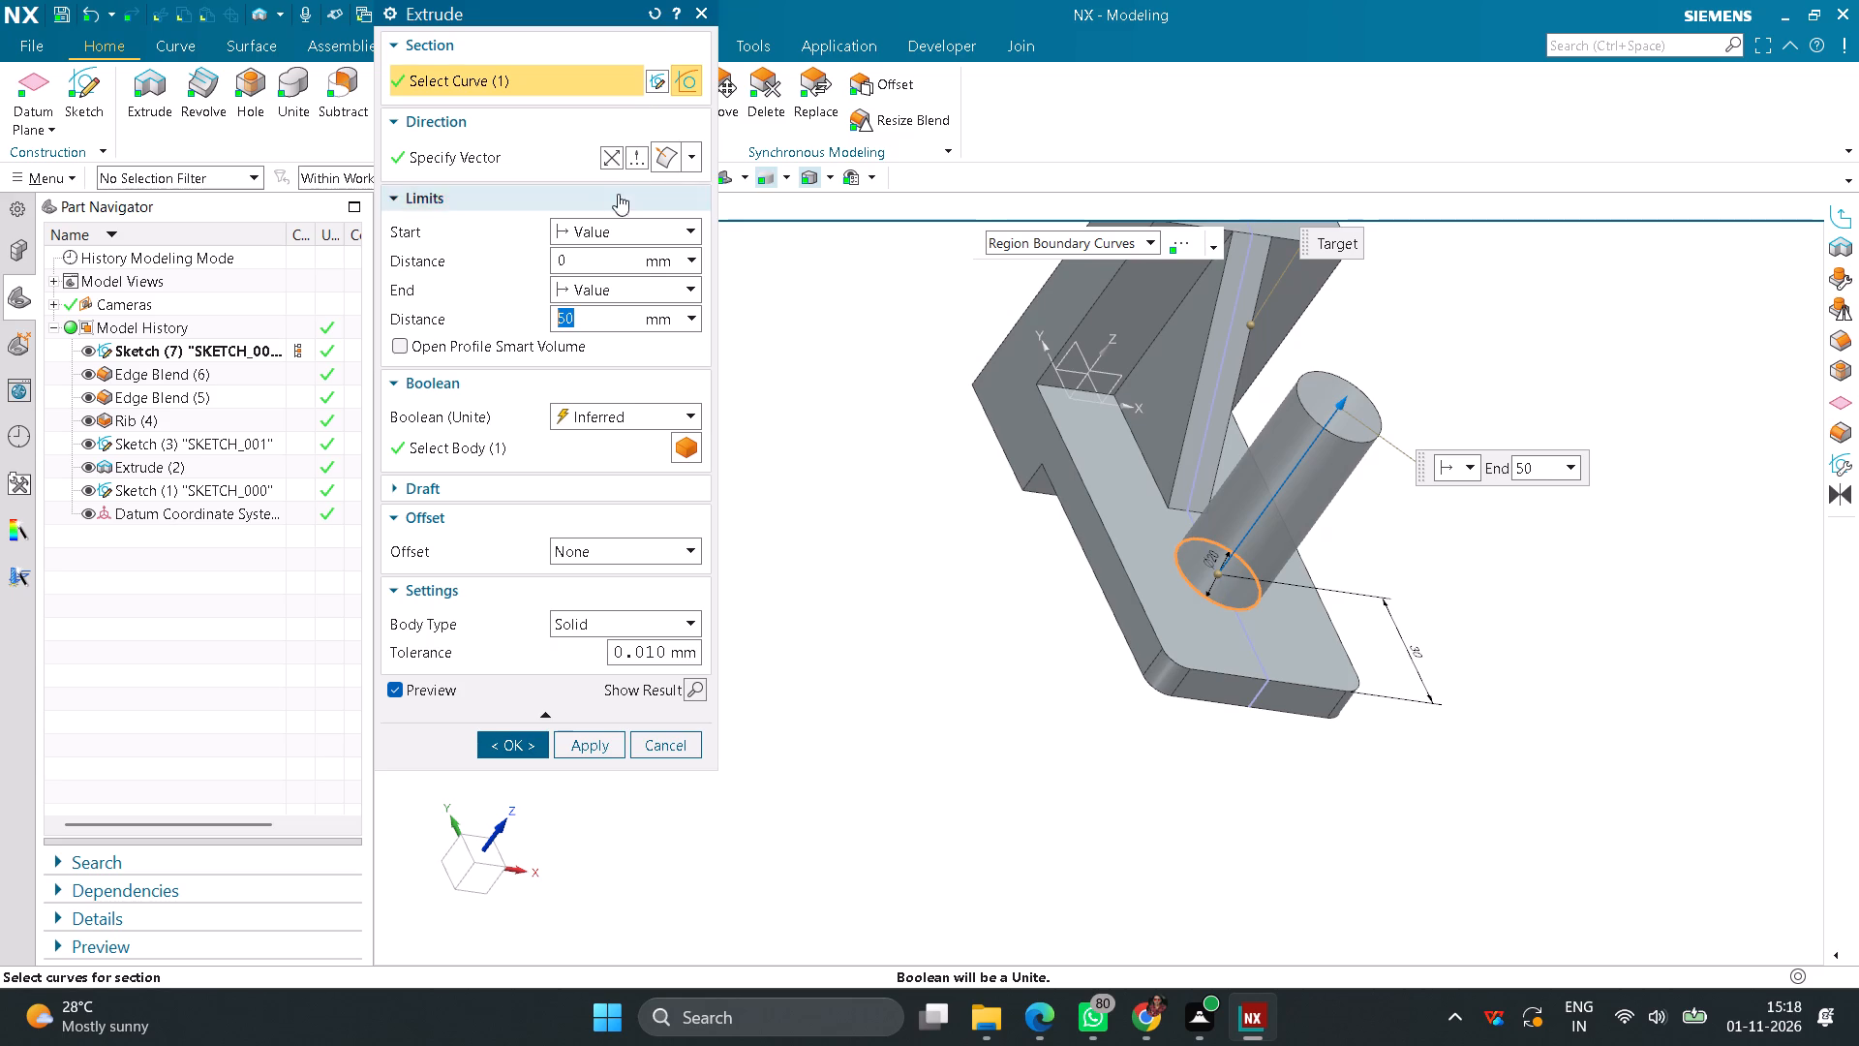
click(609, 162)
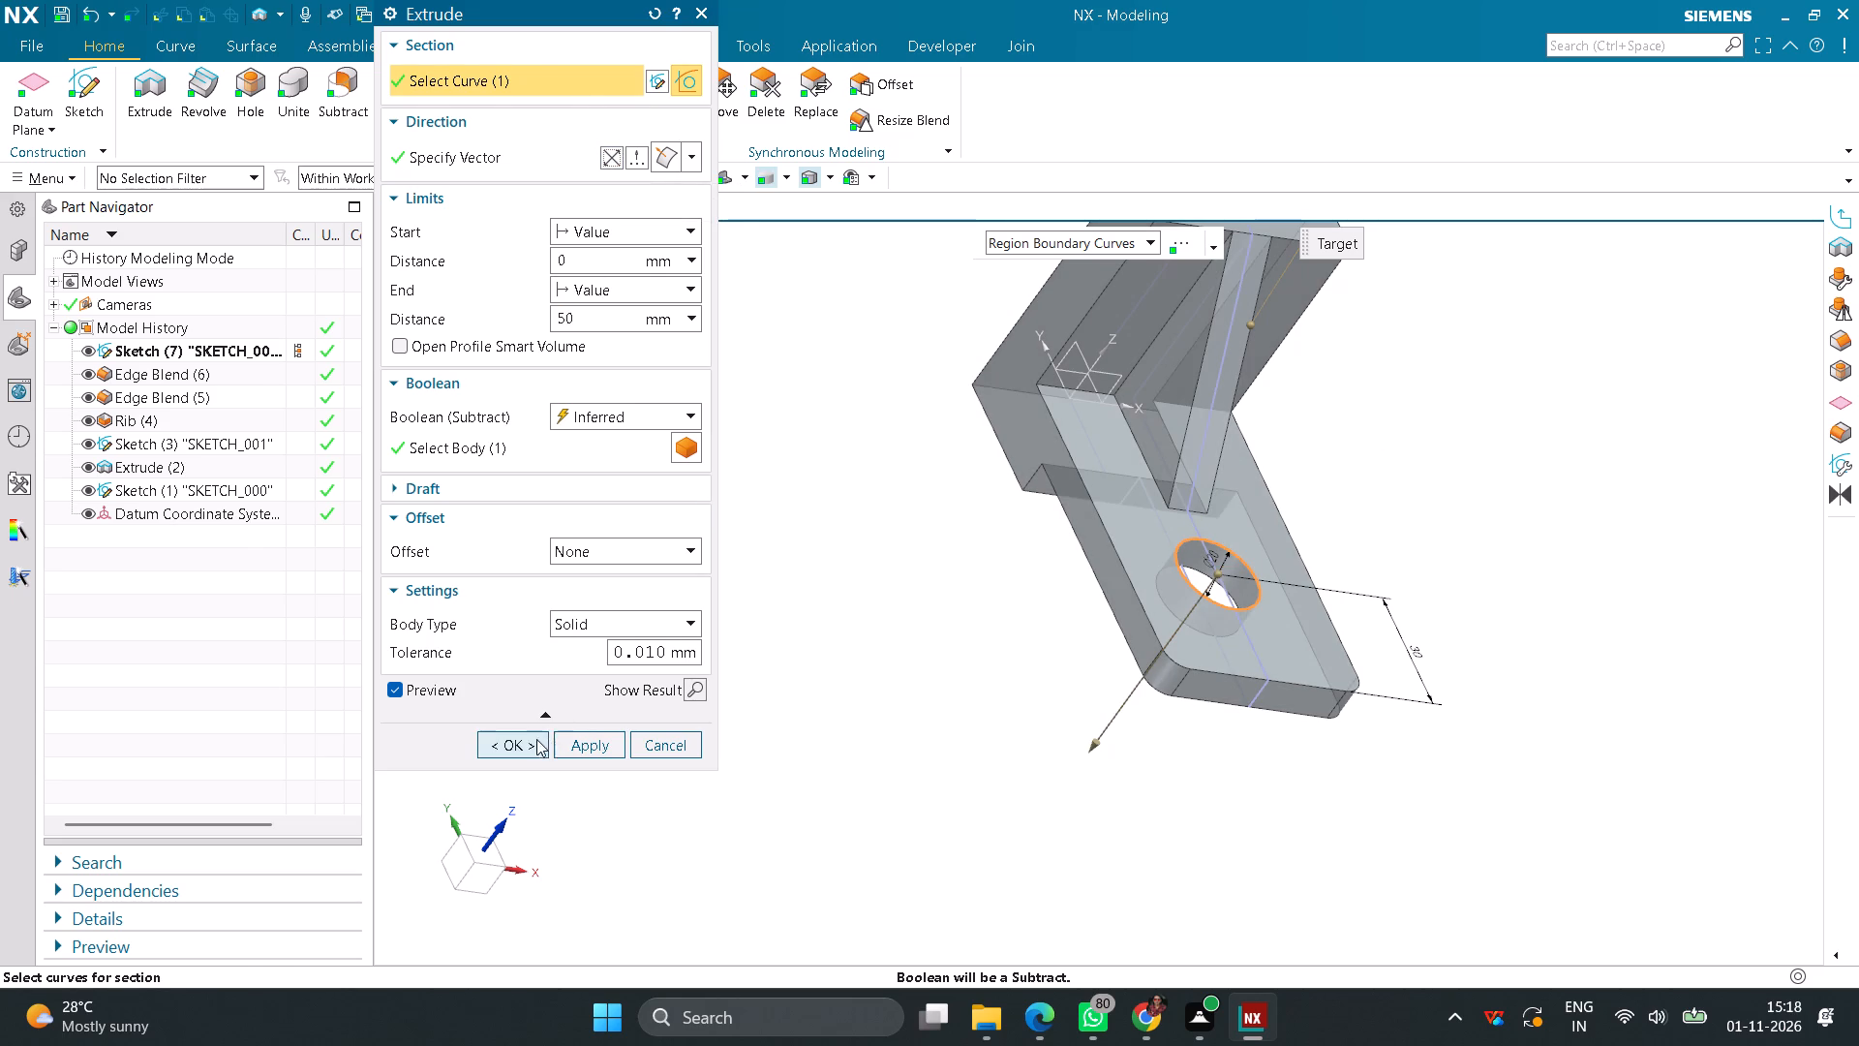
click(533, 742)
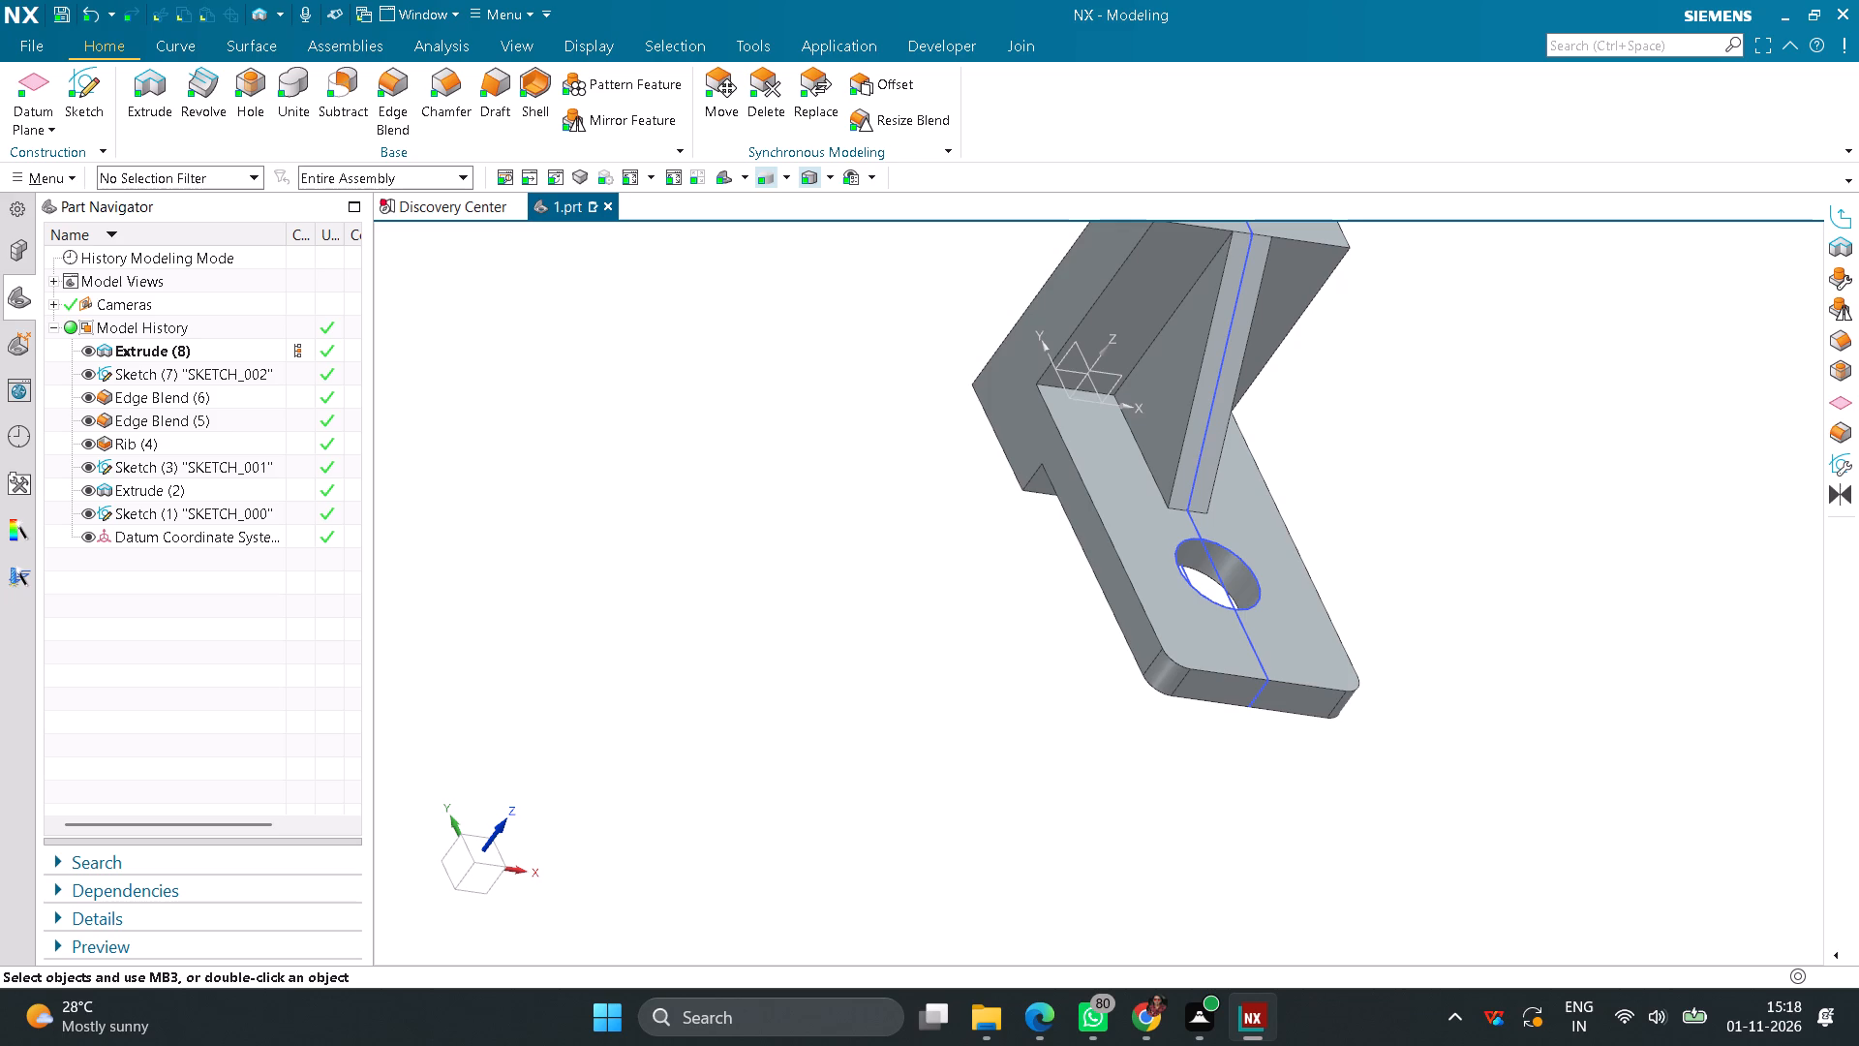
Delete the rib and the diagonal-line sketch it was built from.
scroll(870, 600, down, 2)
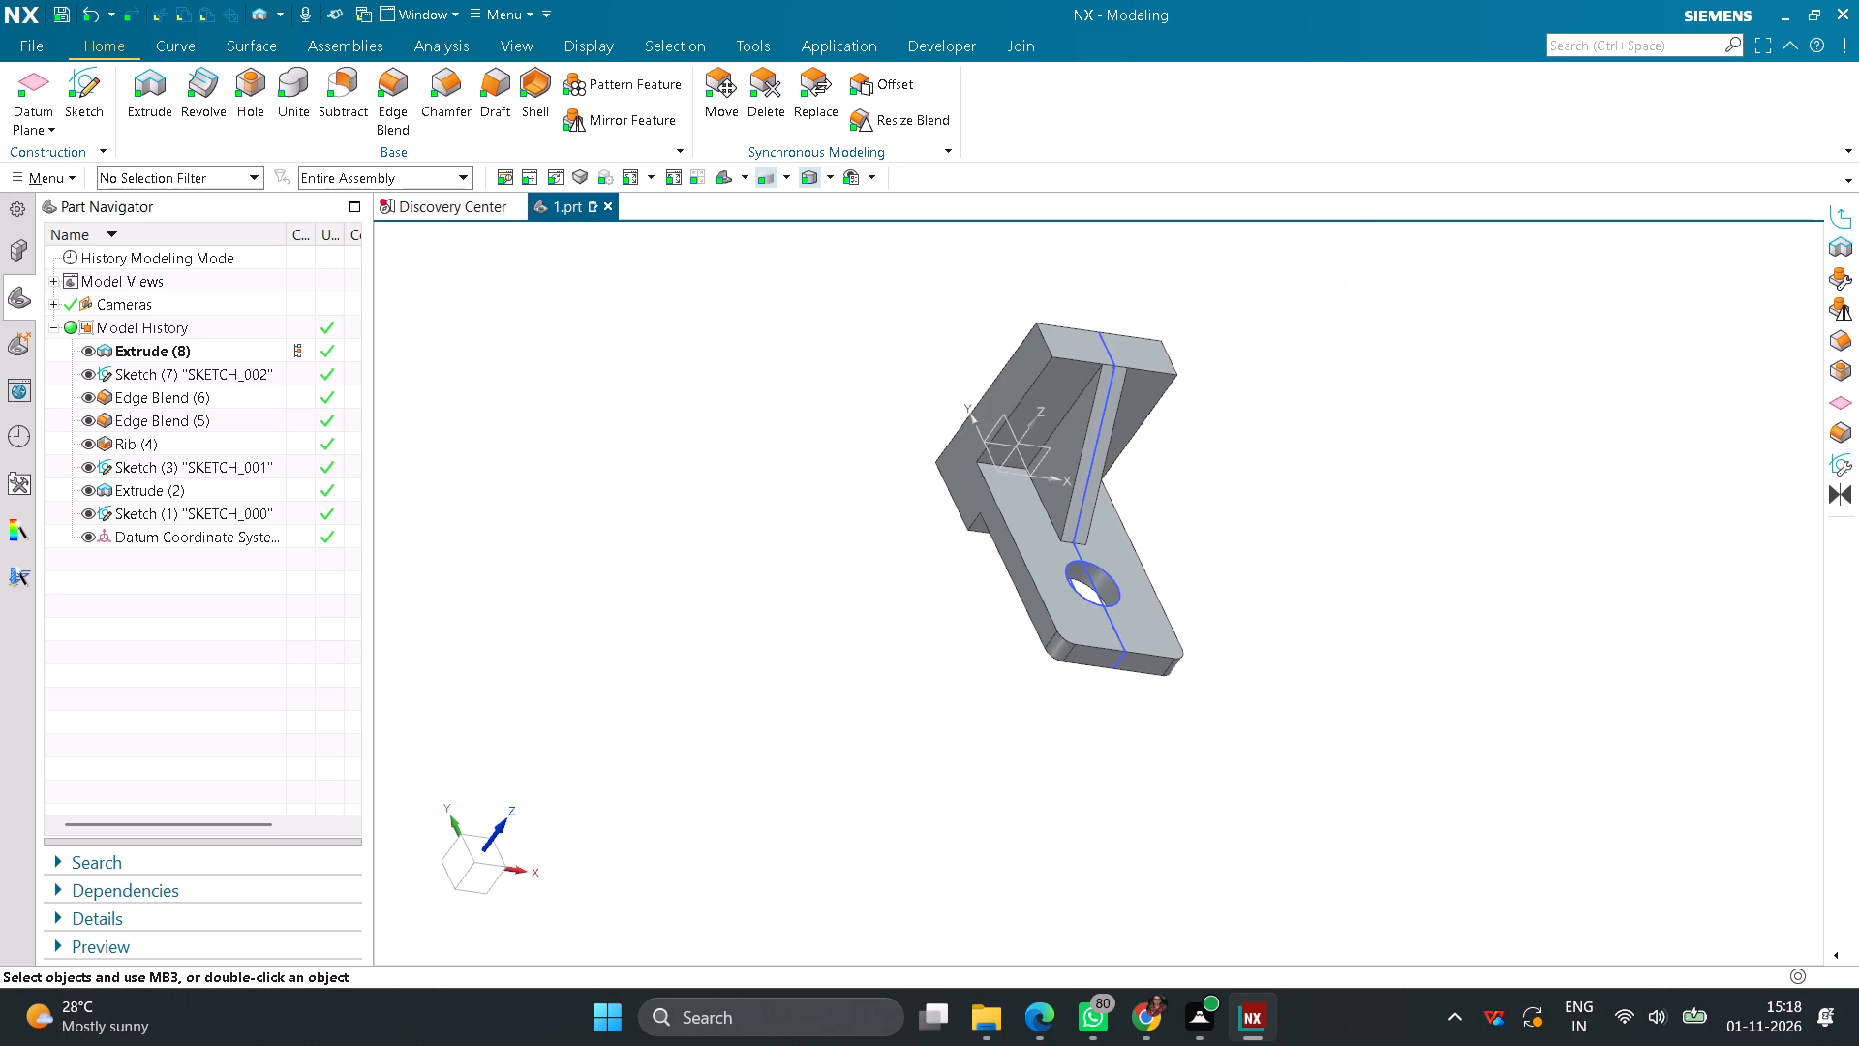
right_click(1065, 442)
click(1171, 422)
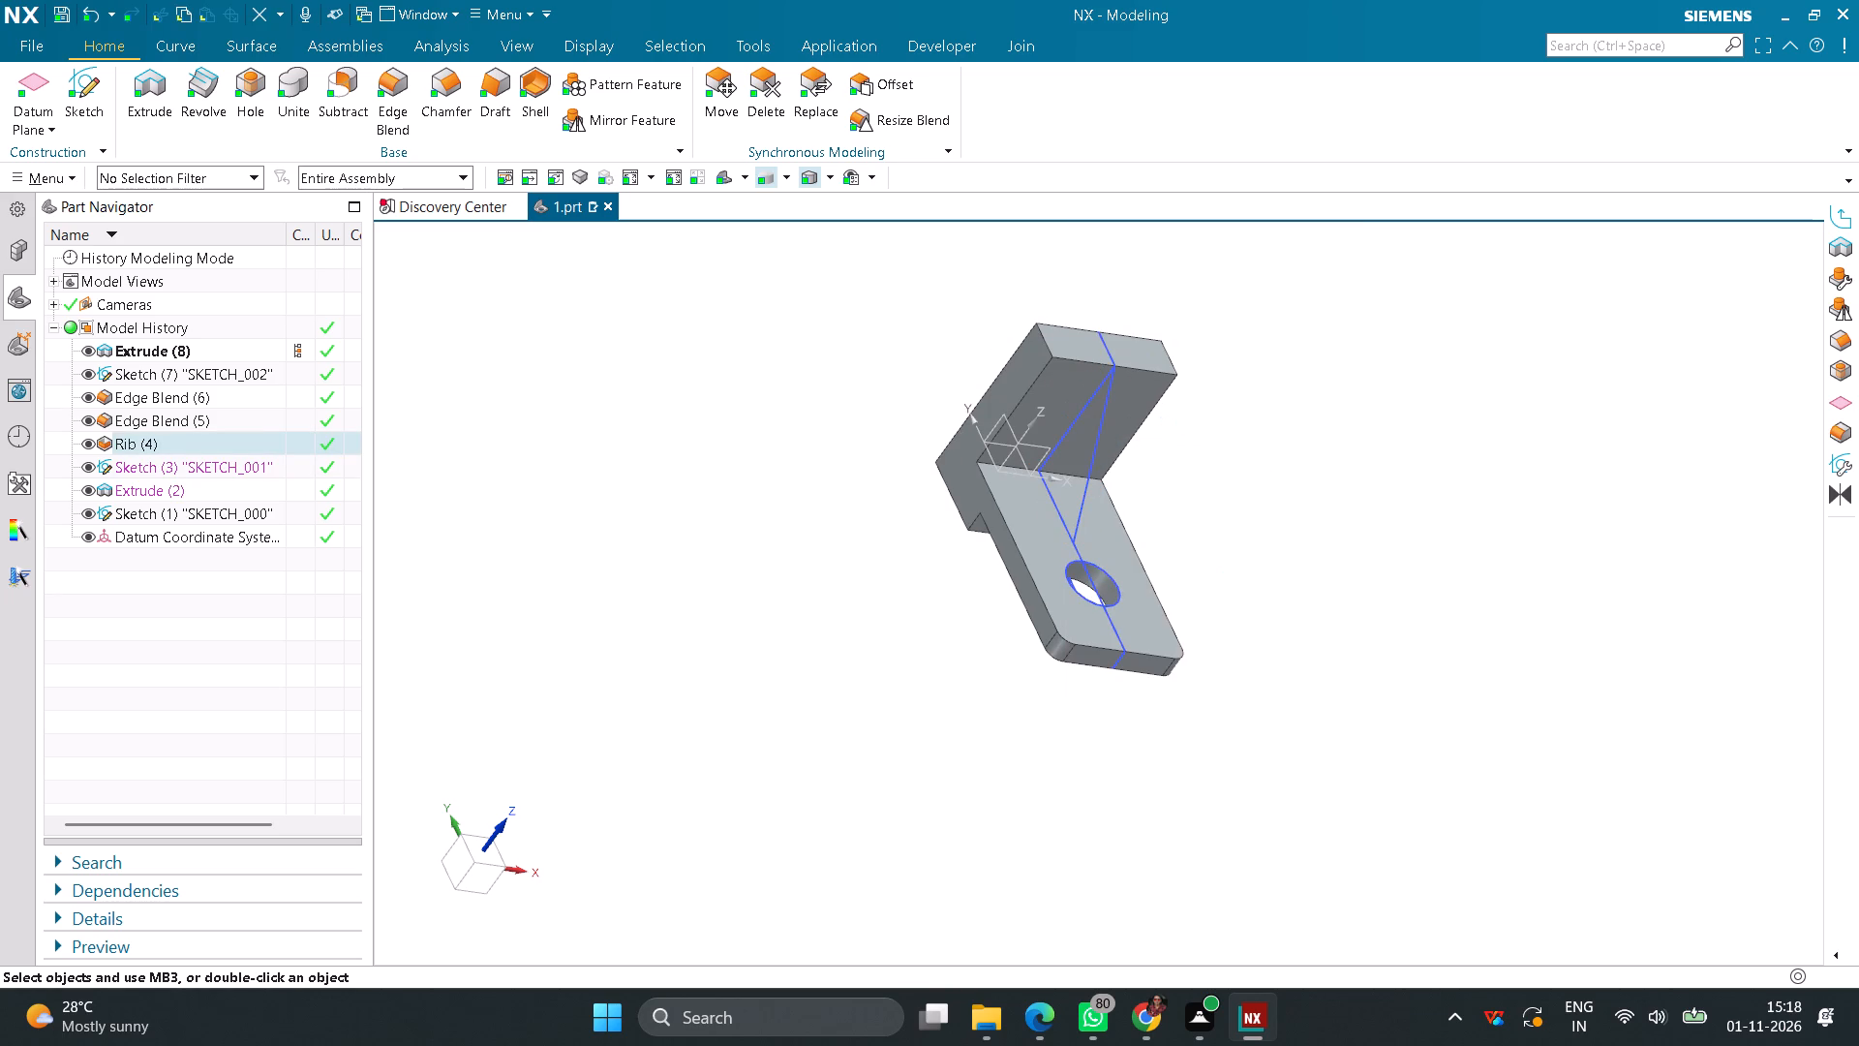
right_click(1089, 443)
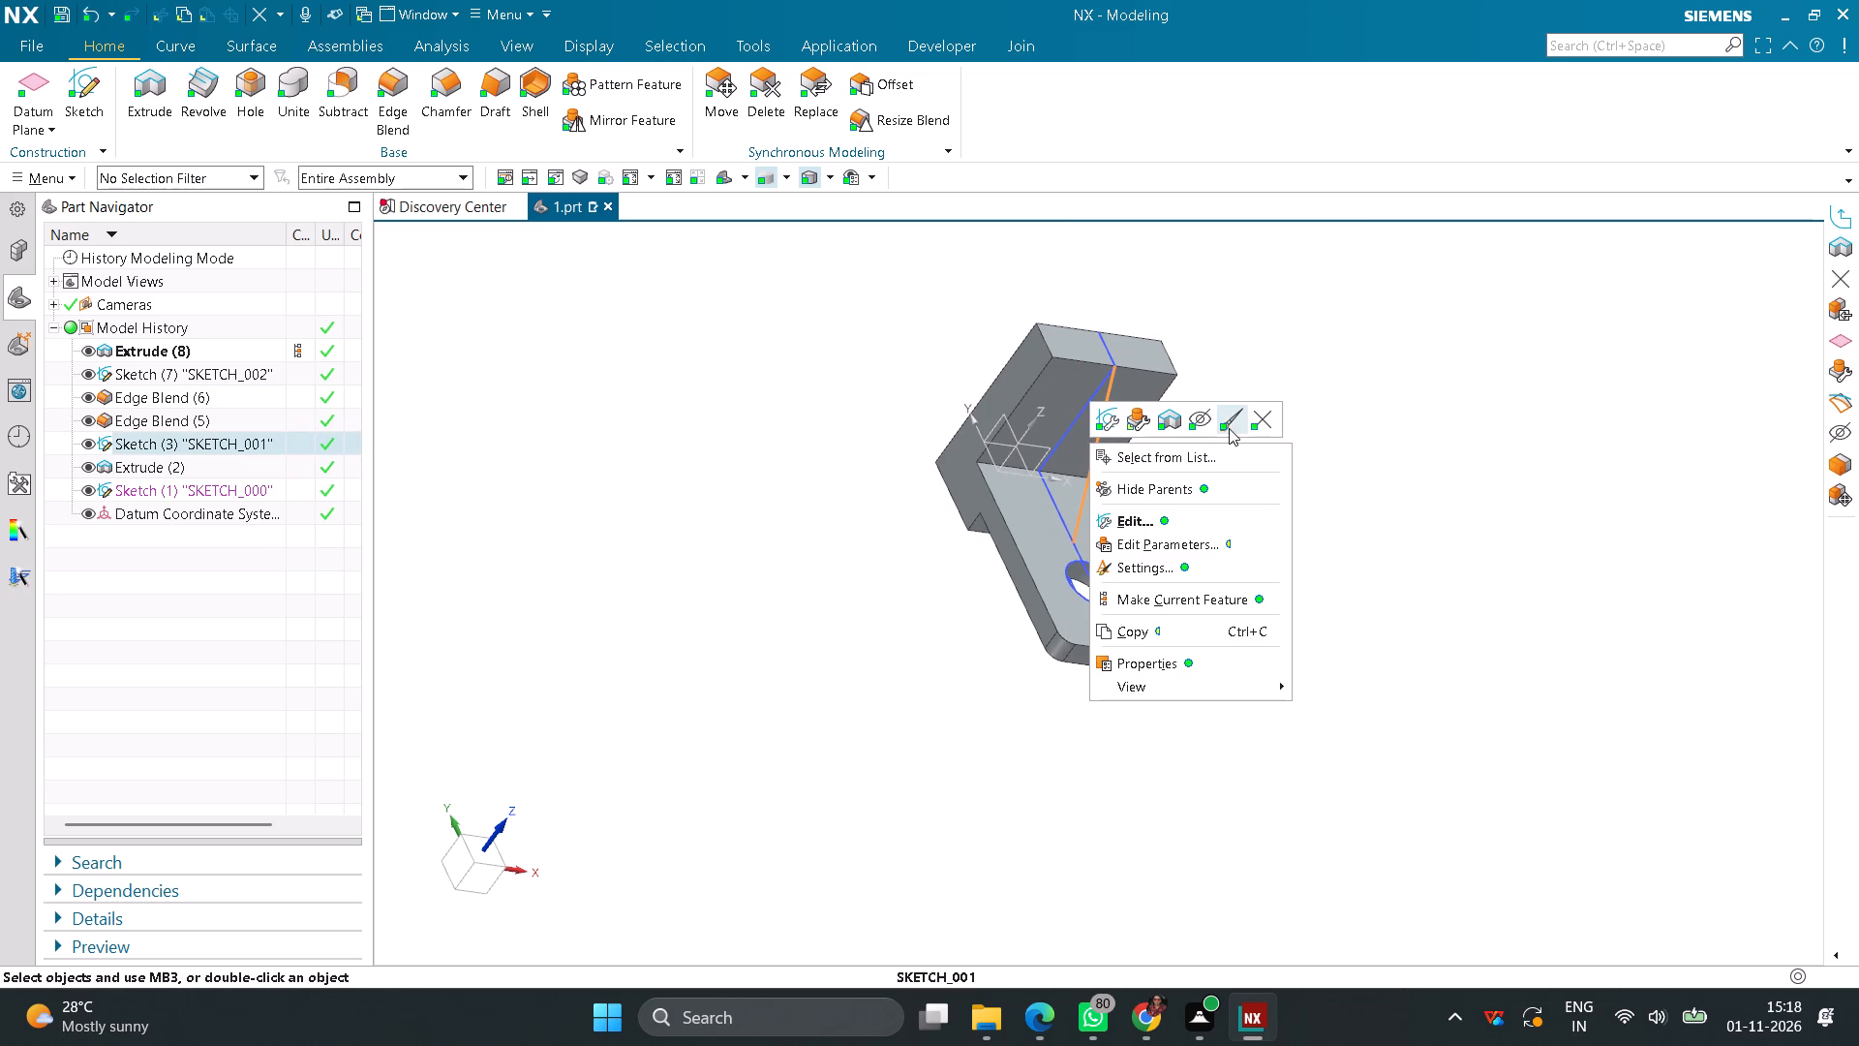
click(1255, 419)
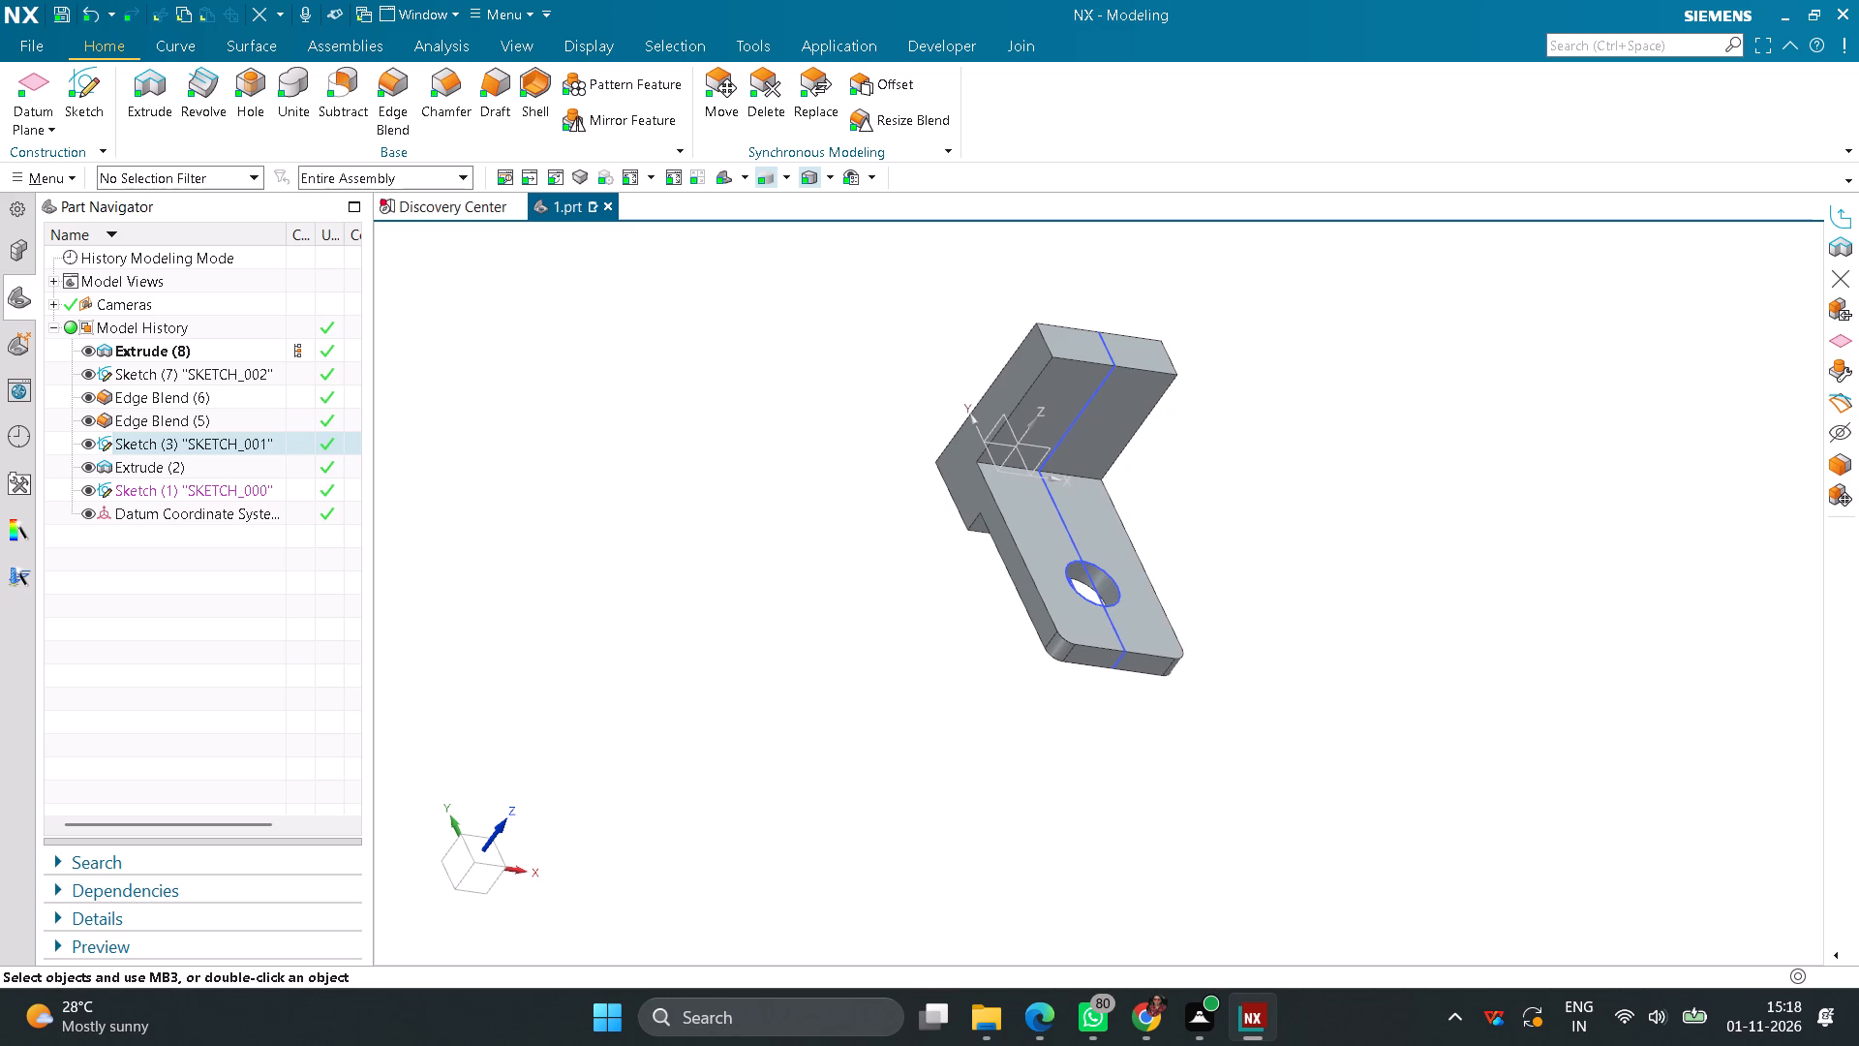
Start a sketch on the upright's inner face and draw a centre-point rectangle about 18 by 10 mm on the centreline near the top.
click(84, 100)
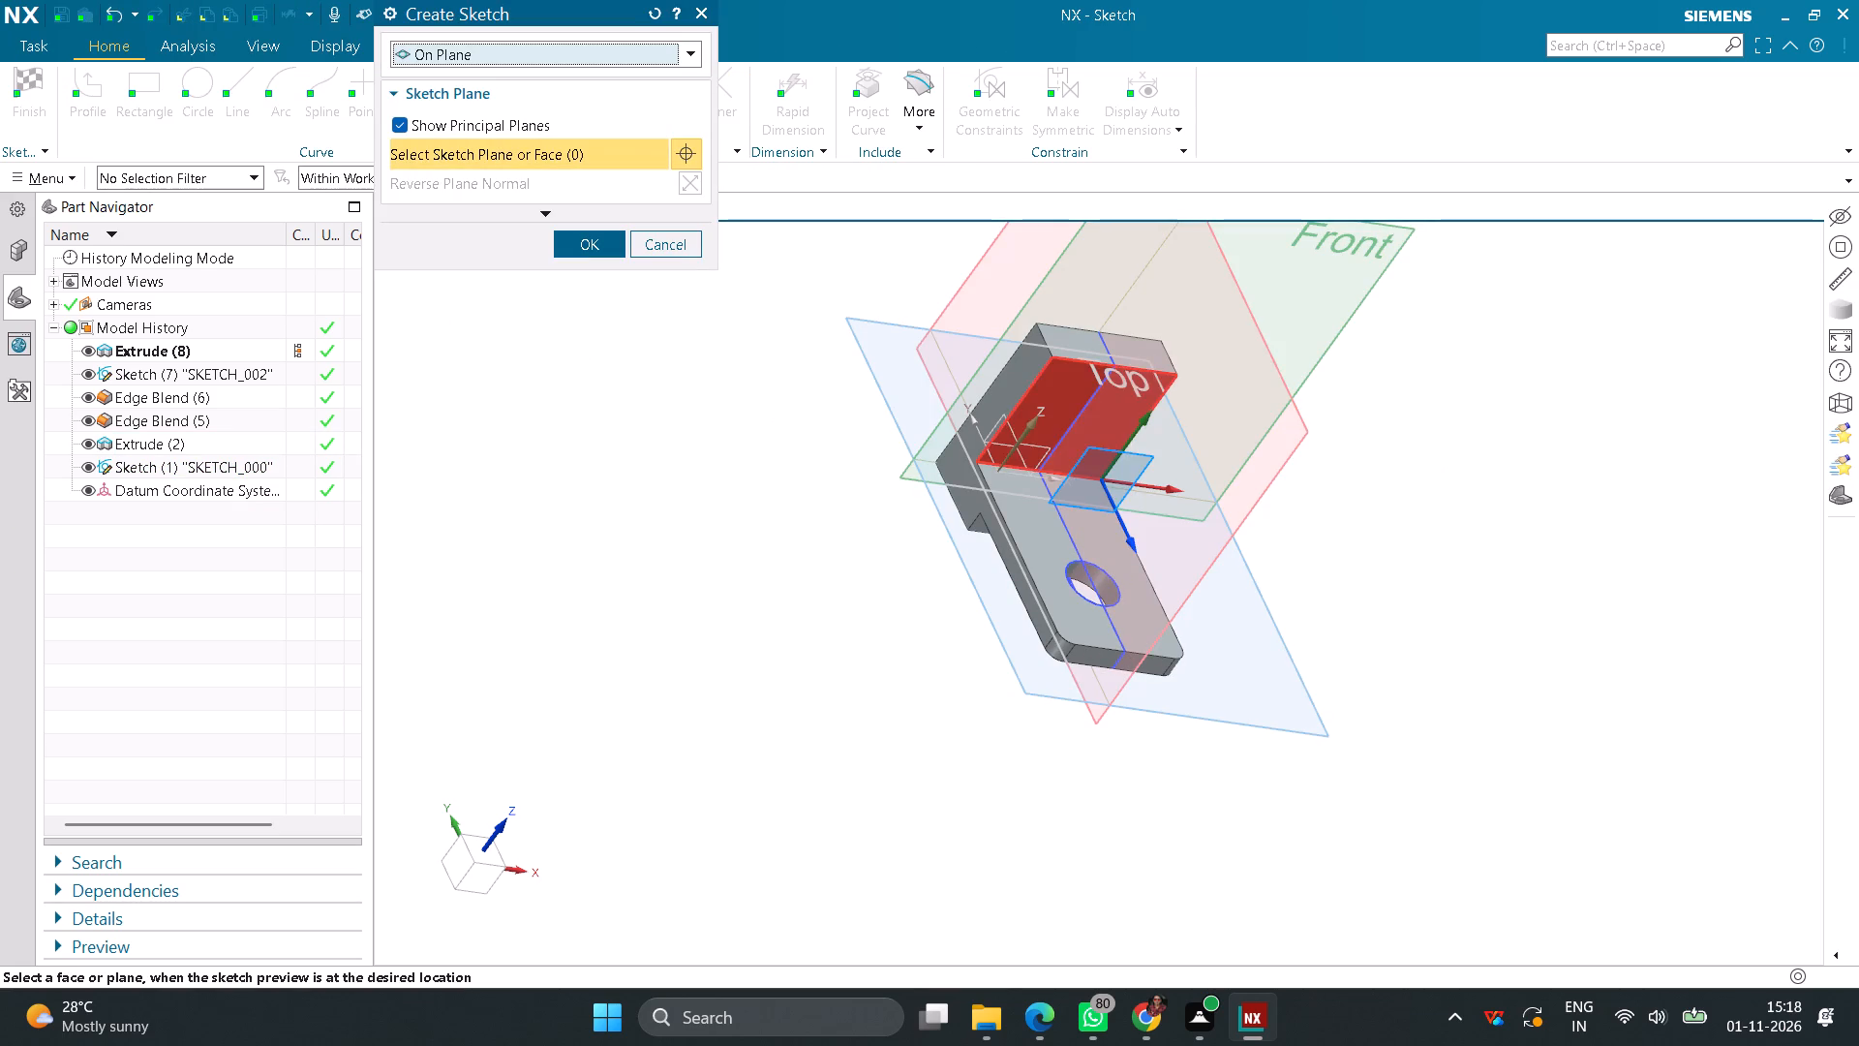
click(1105, 424)
click(594, 241)
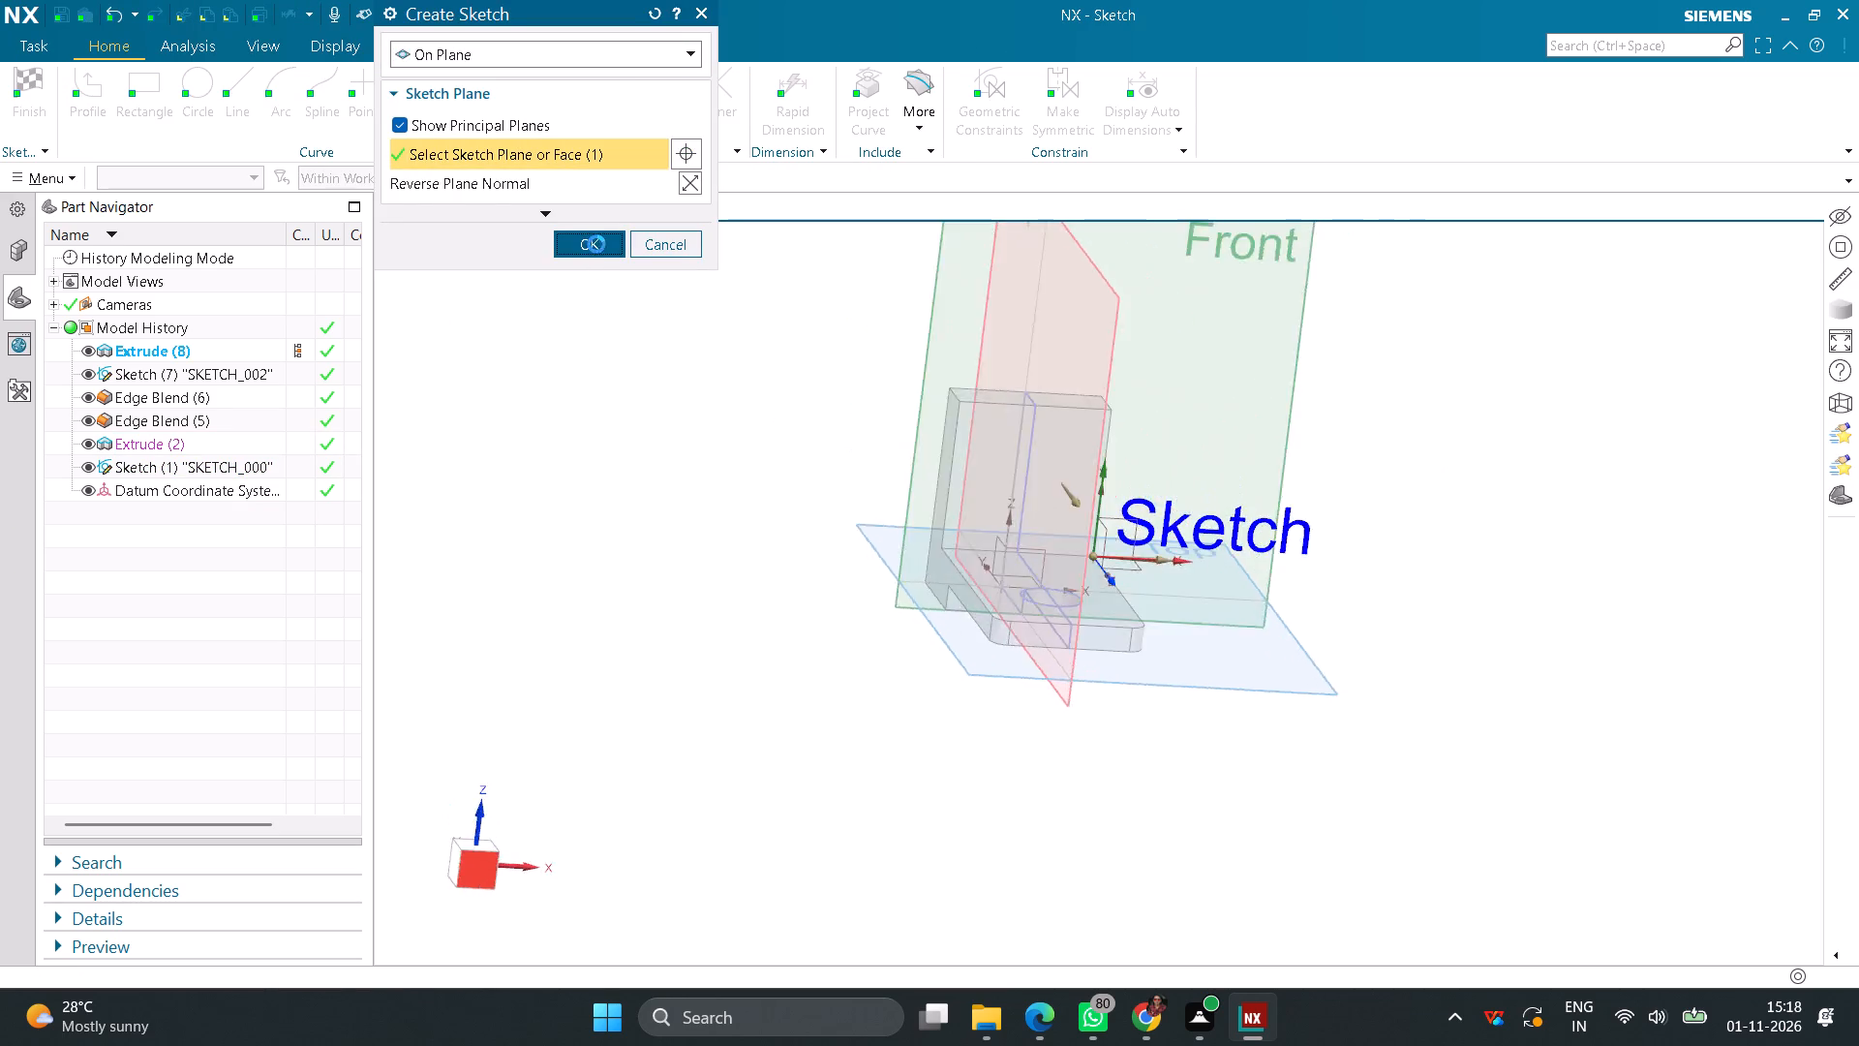
scroll(1032, 414, up, 2)
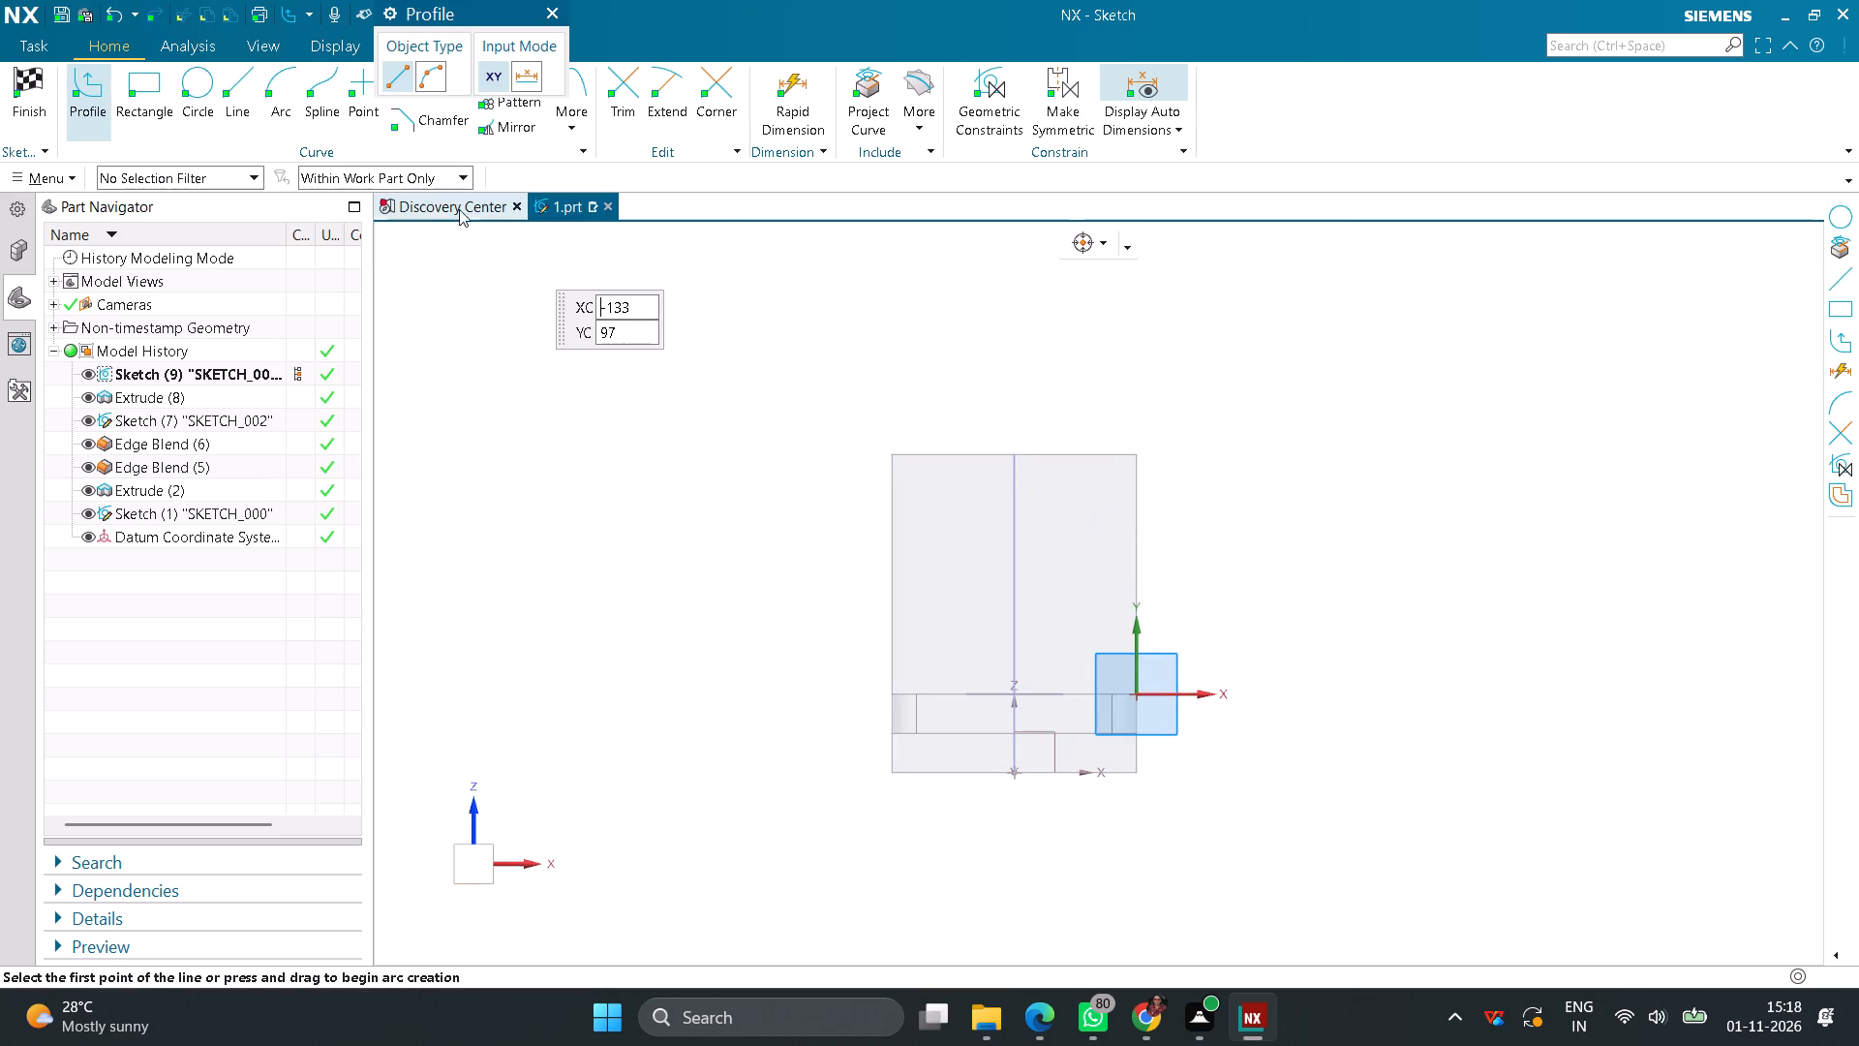
click(150, 75)
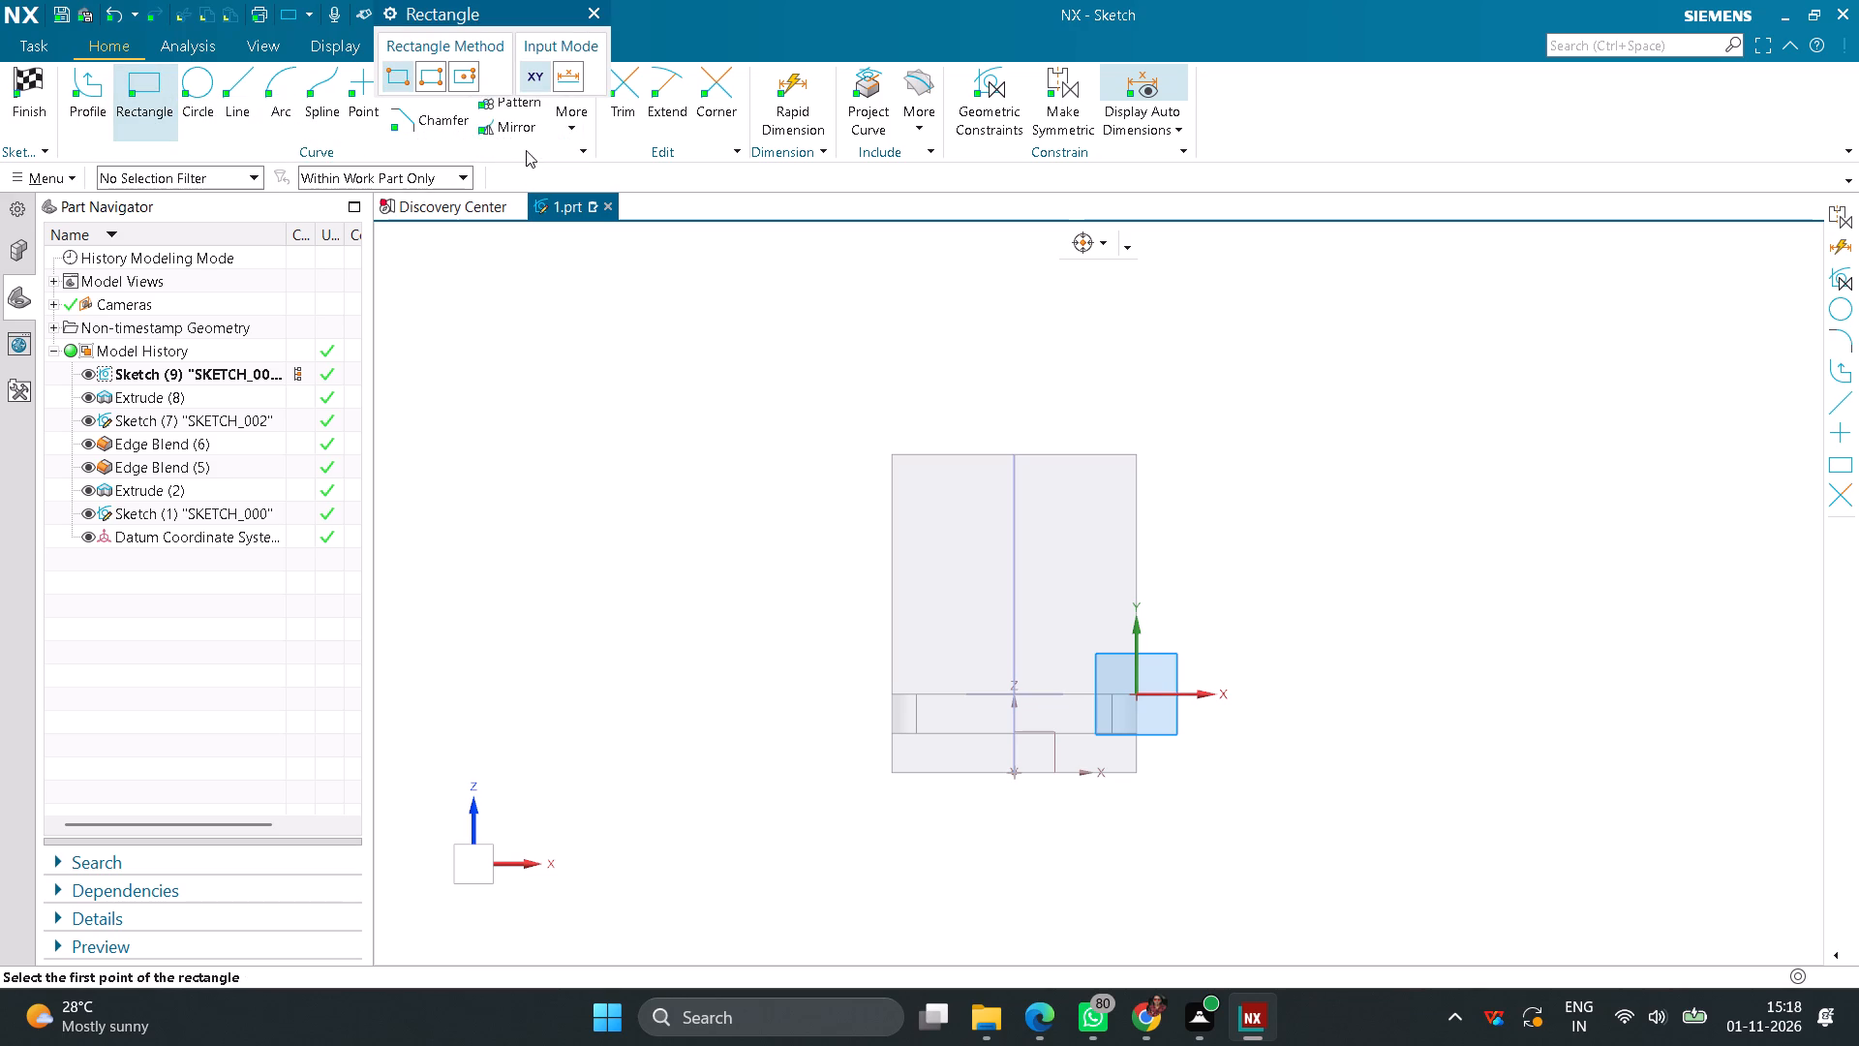
click(465, 83)
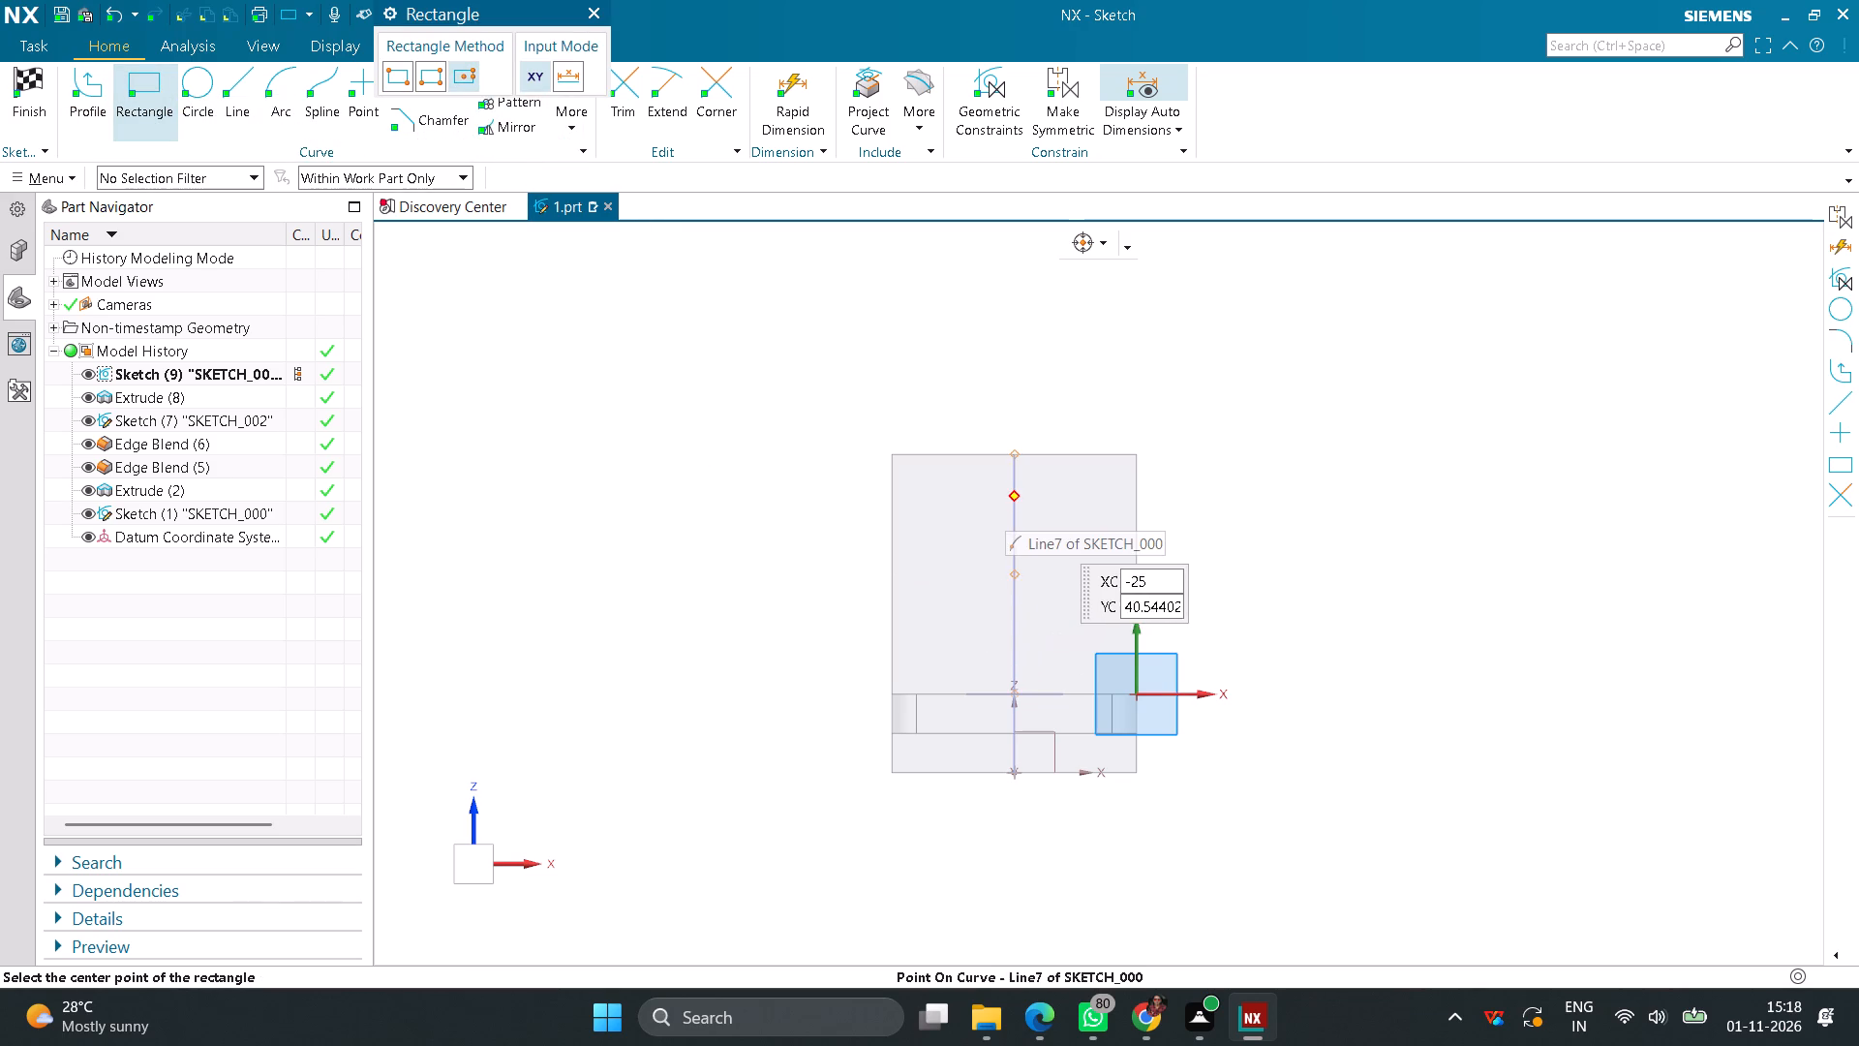
click(1013, 496)
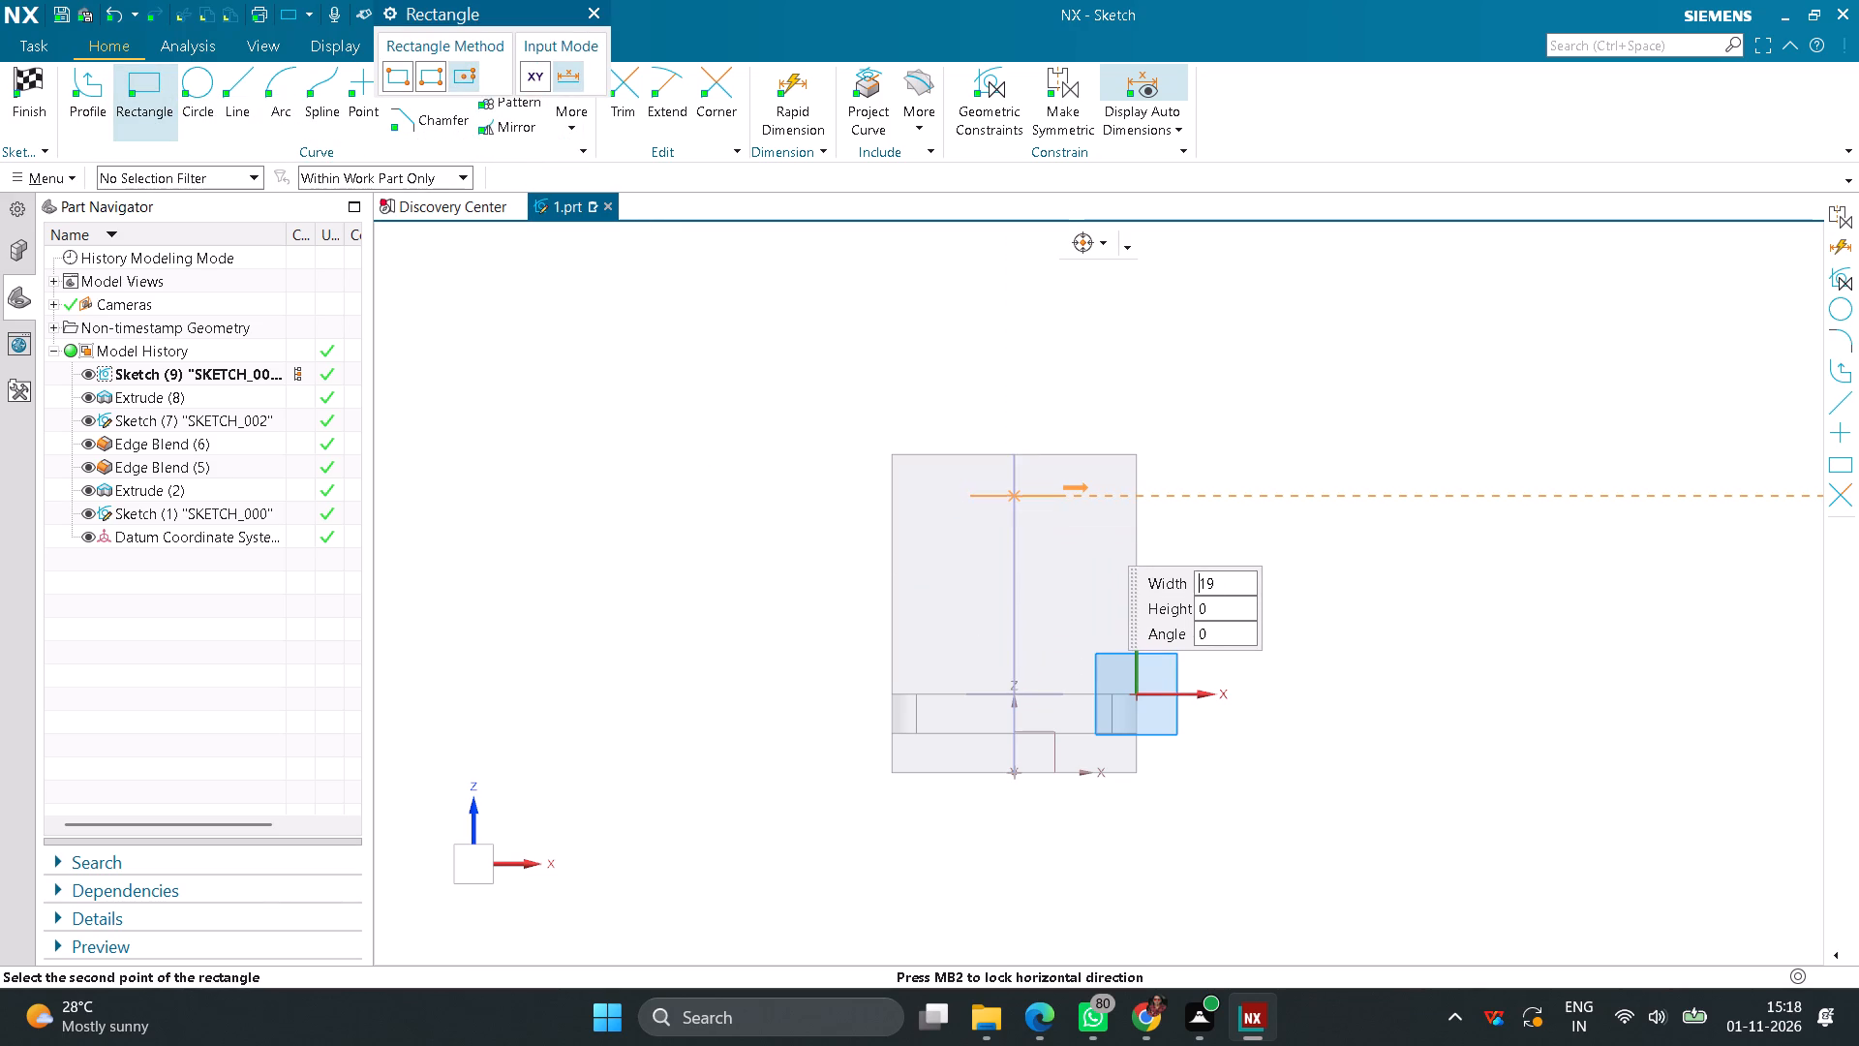
click(1060, 498)
click(1060, 472)
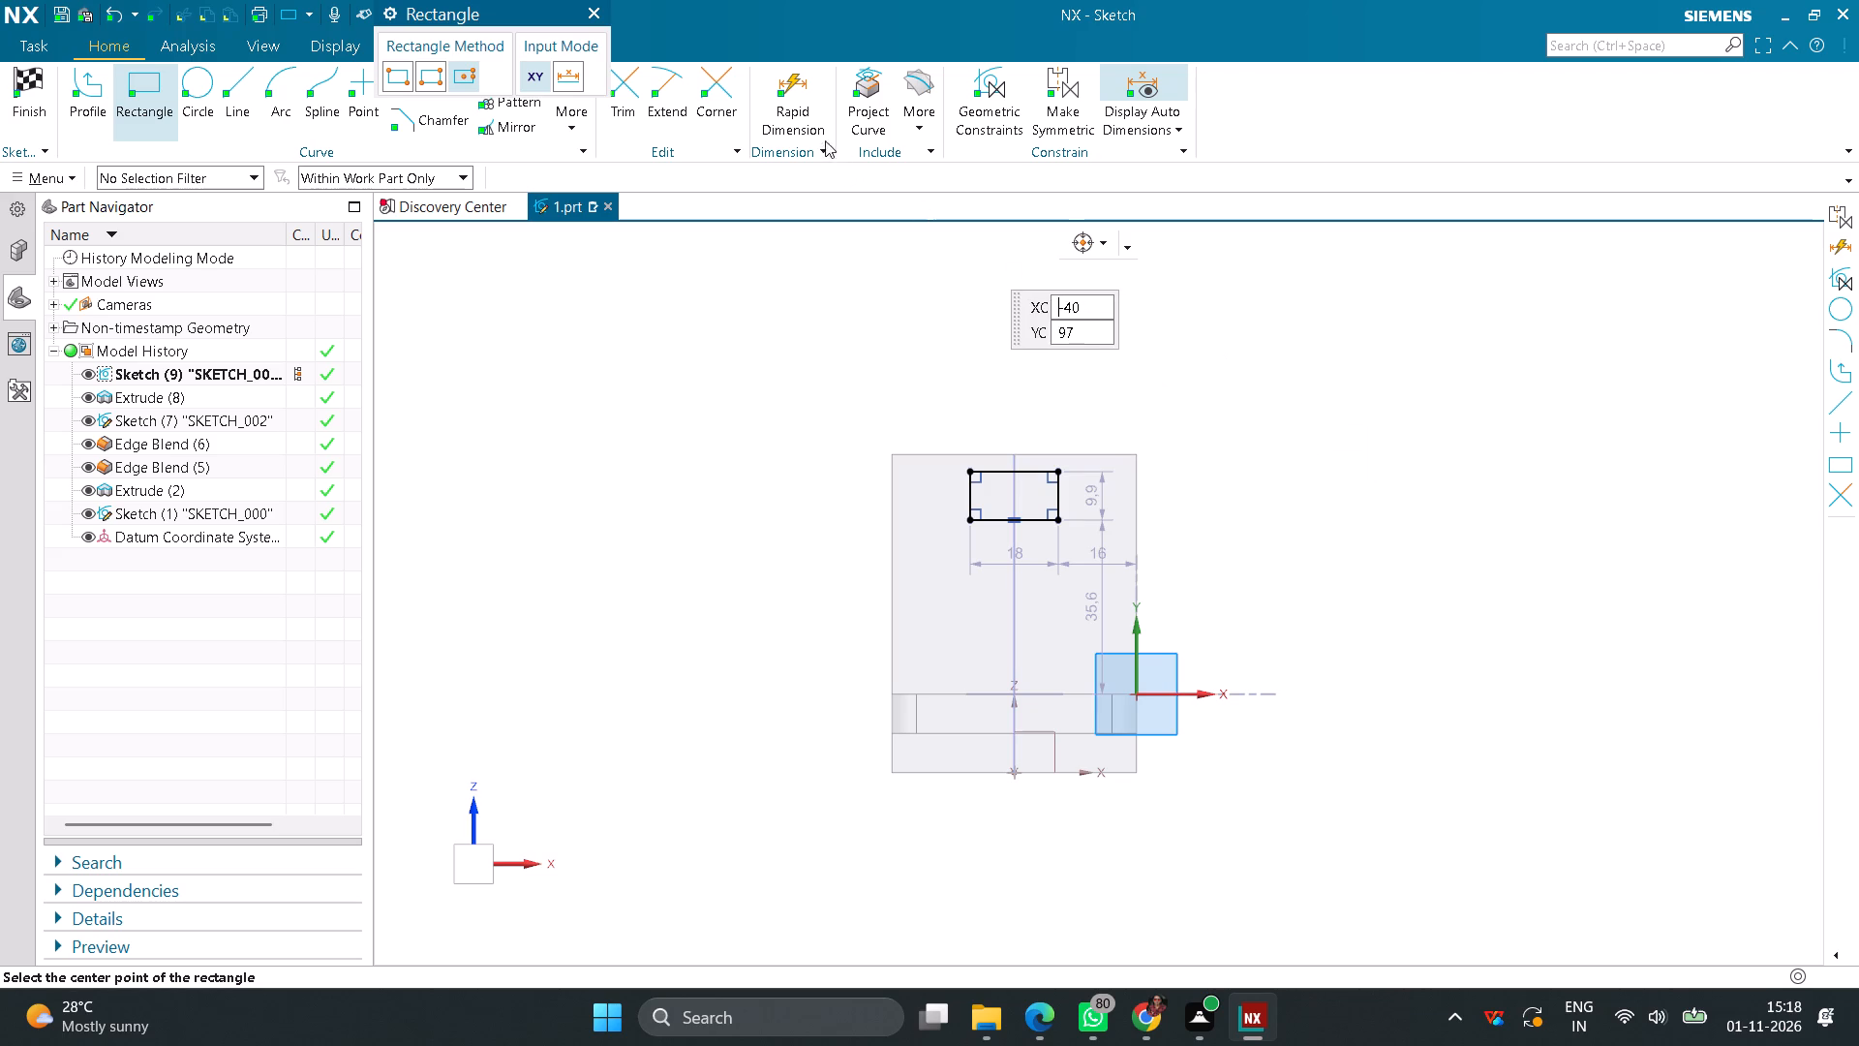
Dimension the rectangle's width as 20 mm.
click(805, 125)
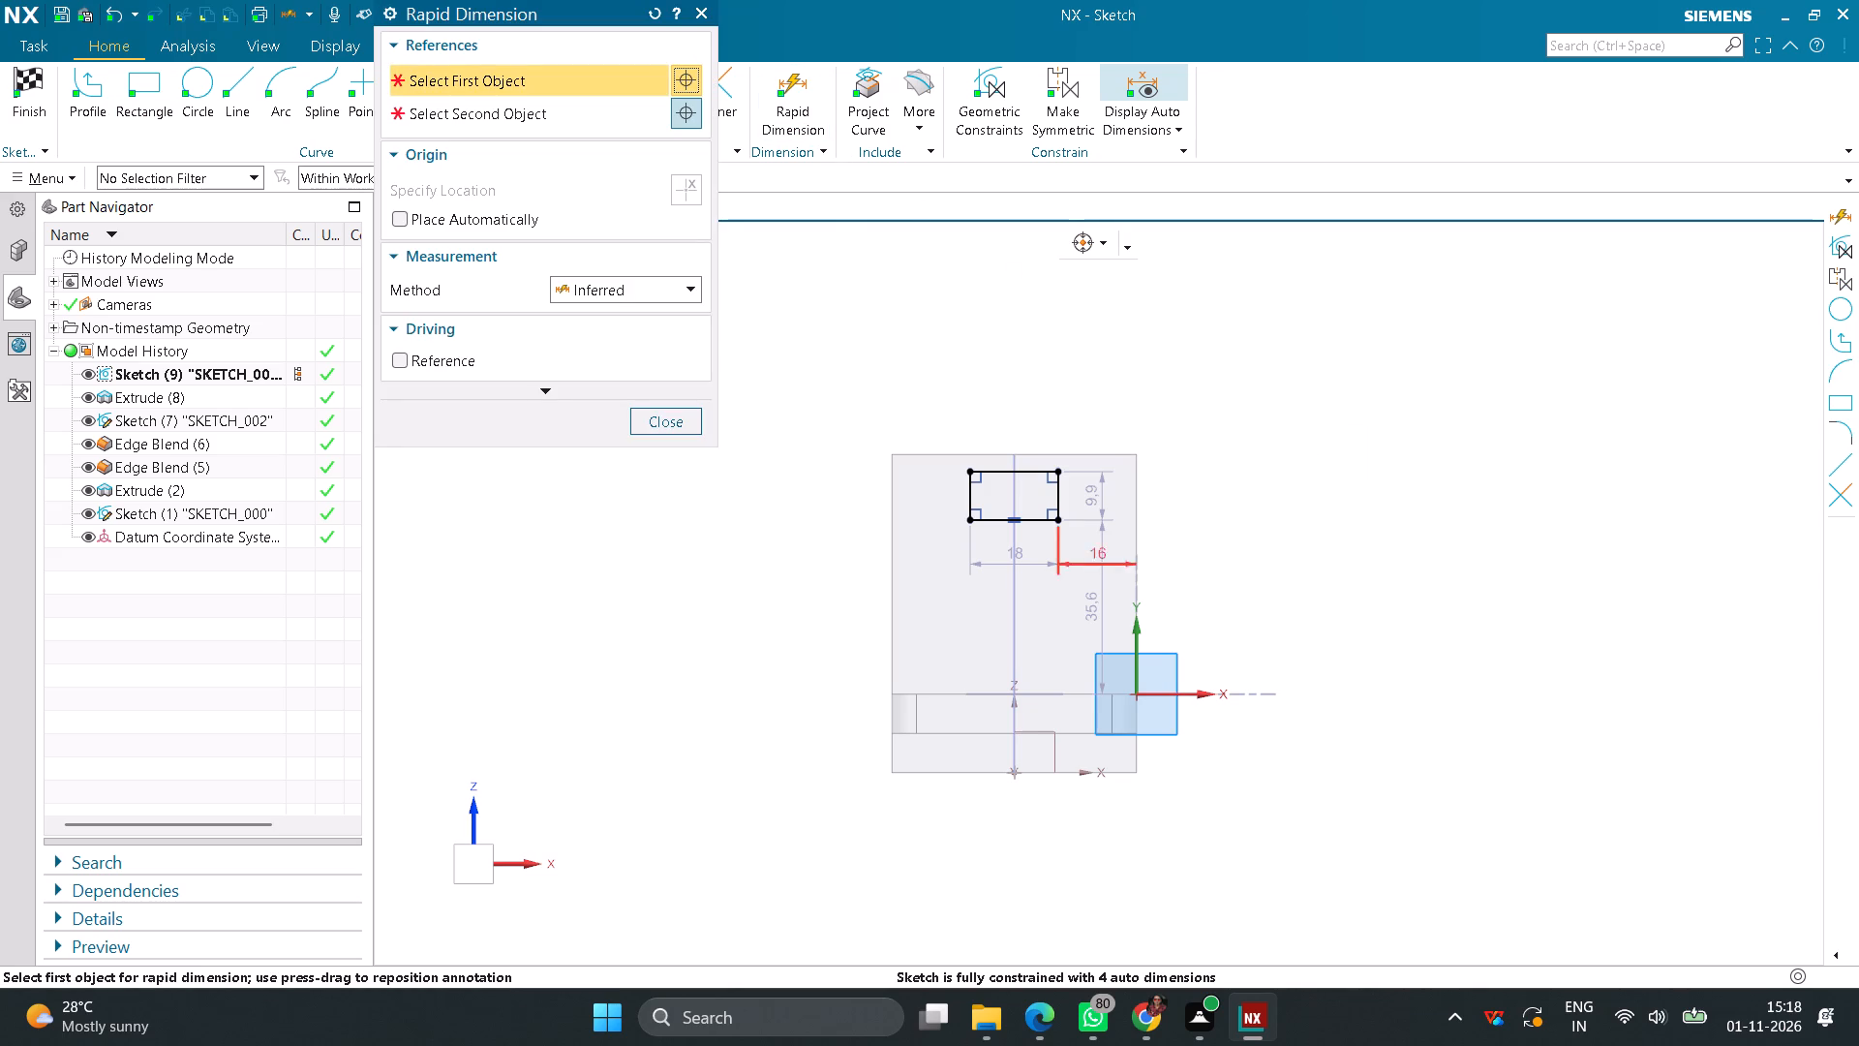
scroll(1085, 538, up, 2)
click(1005, 512)
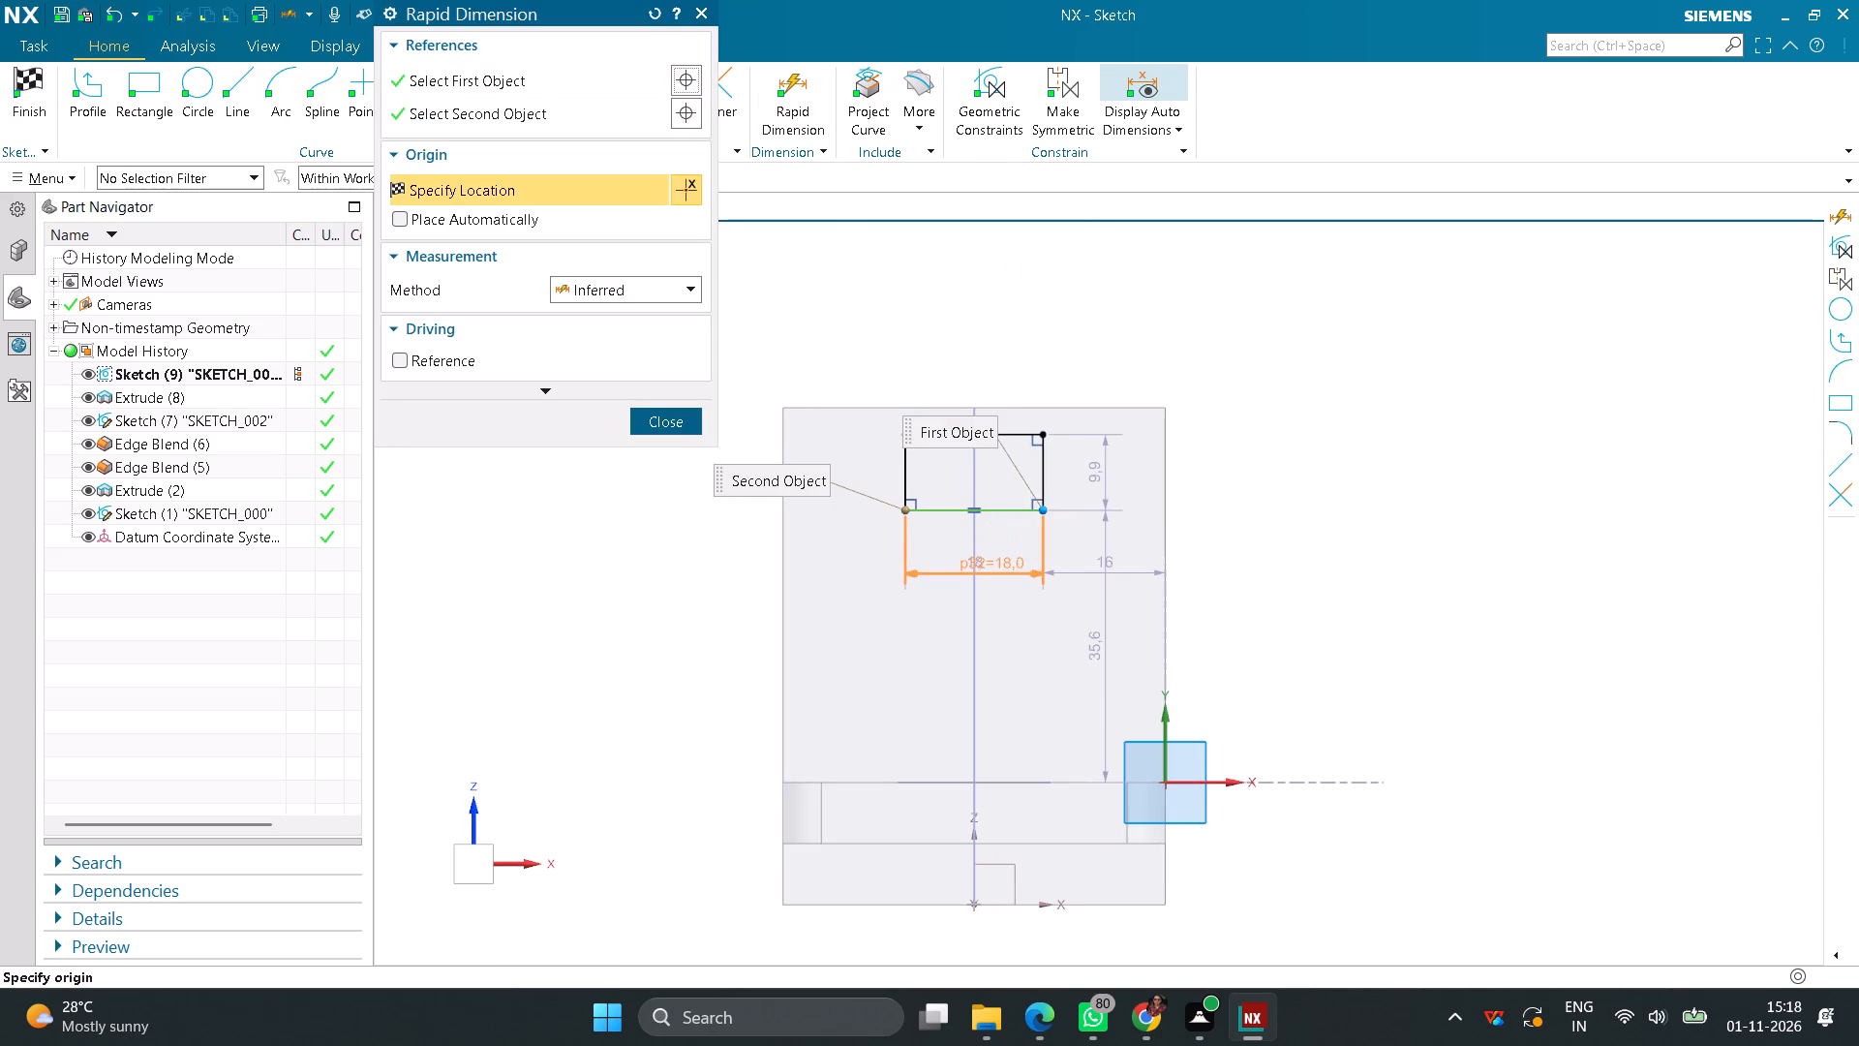
click(991, 563)
text(20)
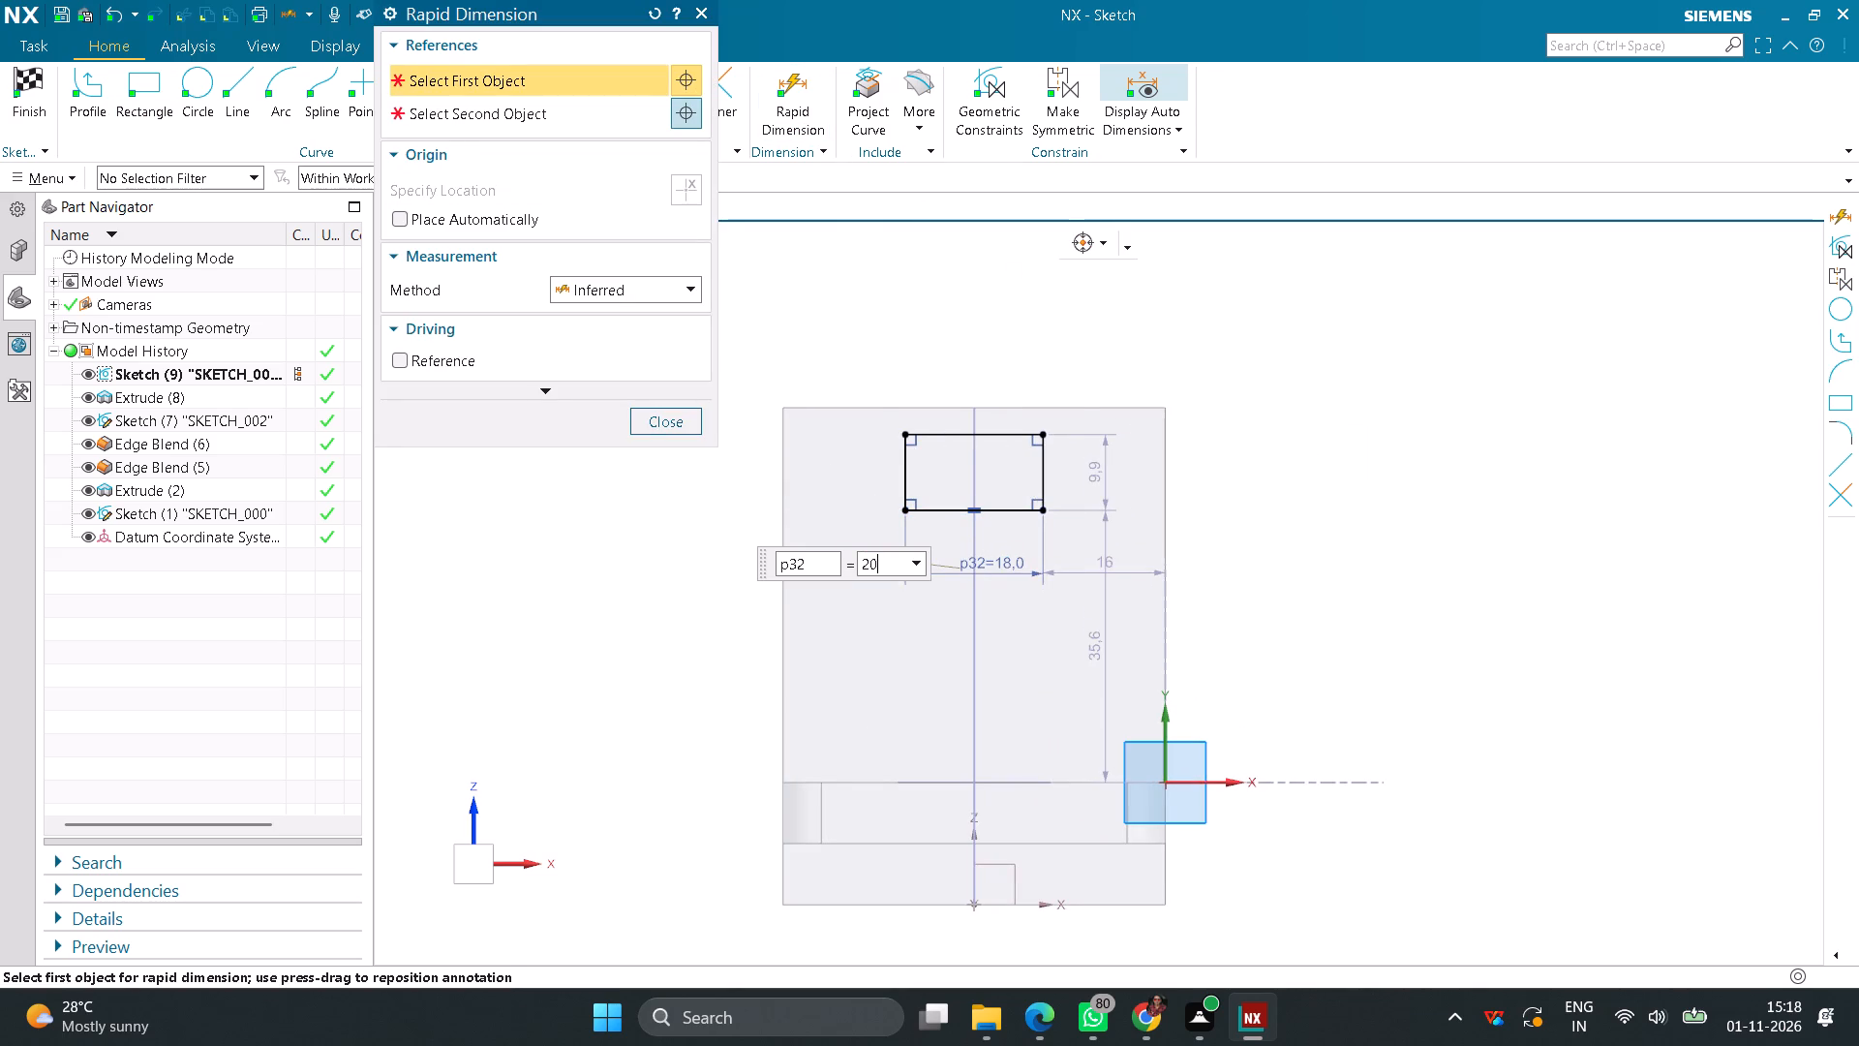
key(Return)
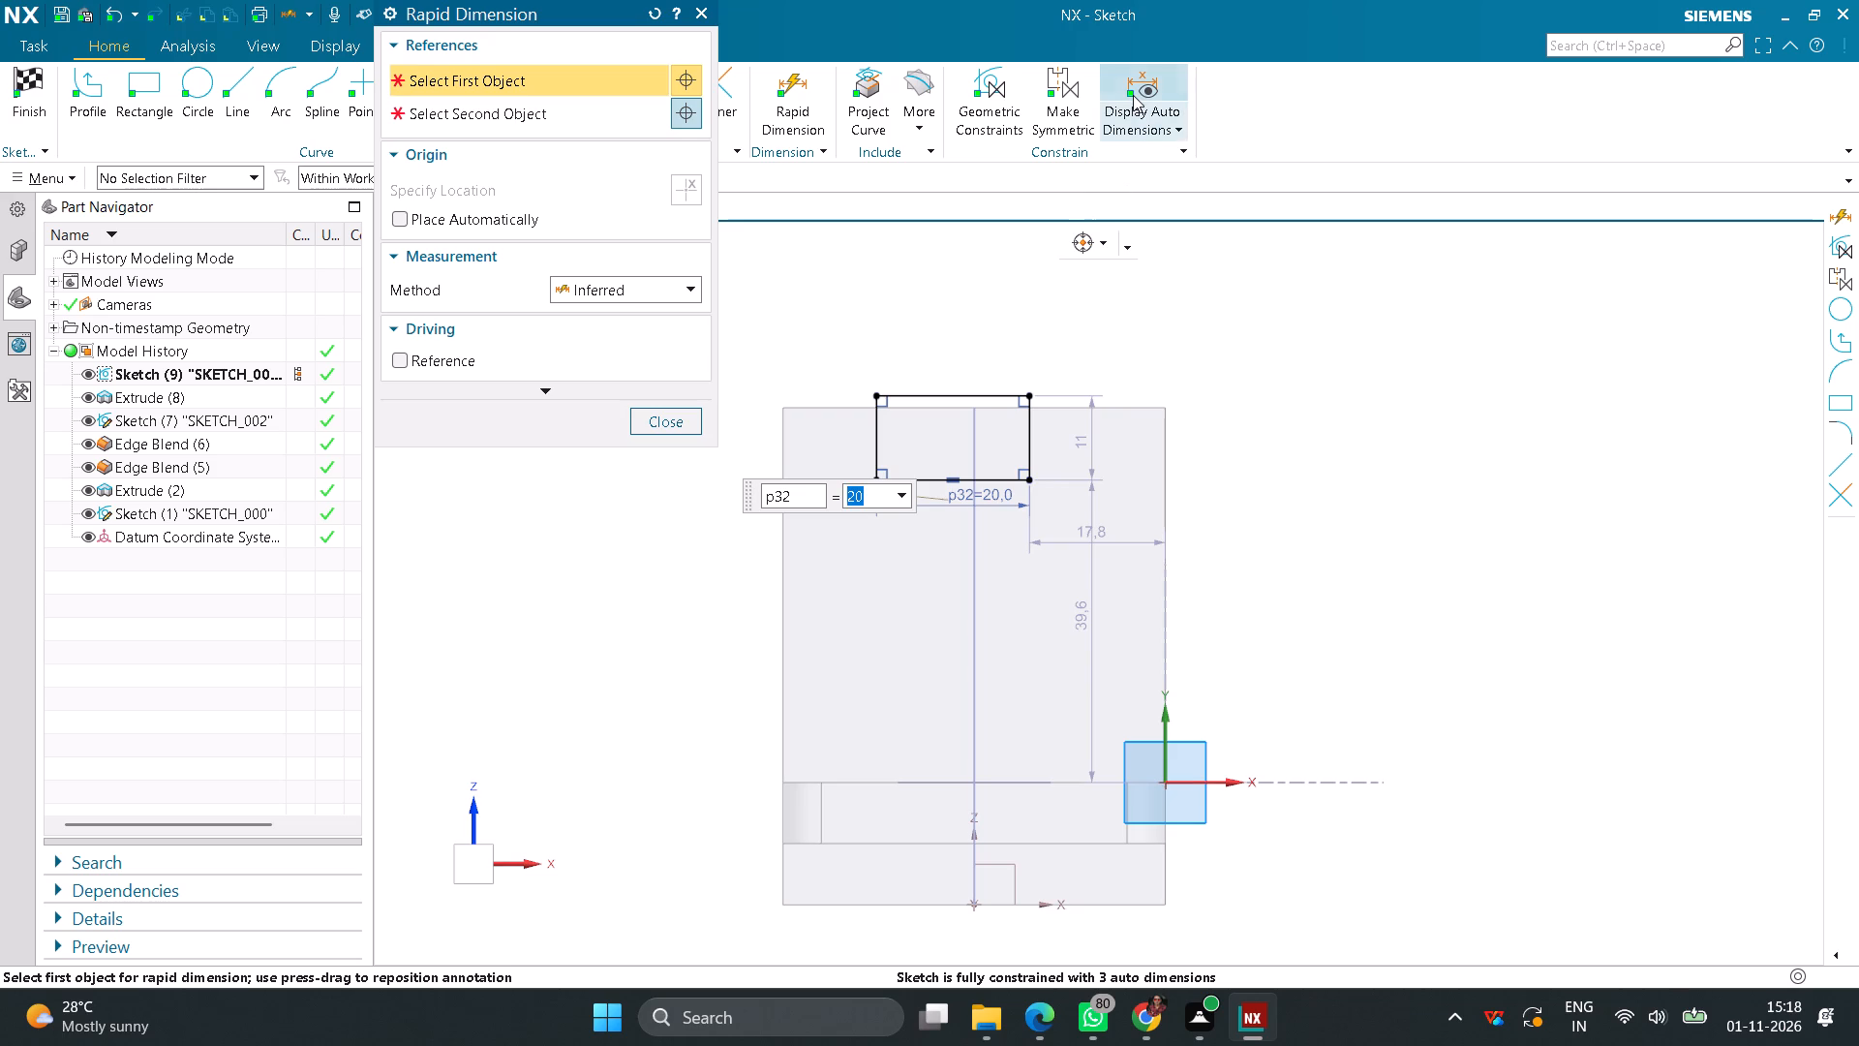
Hide the automatic dimensions and make the rectangle's two vertical sides symmetric about the upright's centreline.
click(1133, 95)
click(1074, 98)
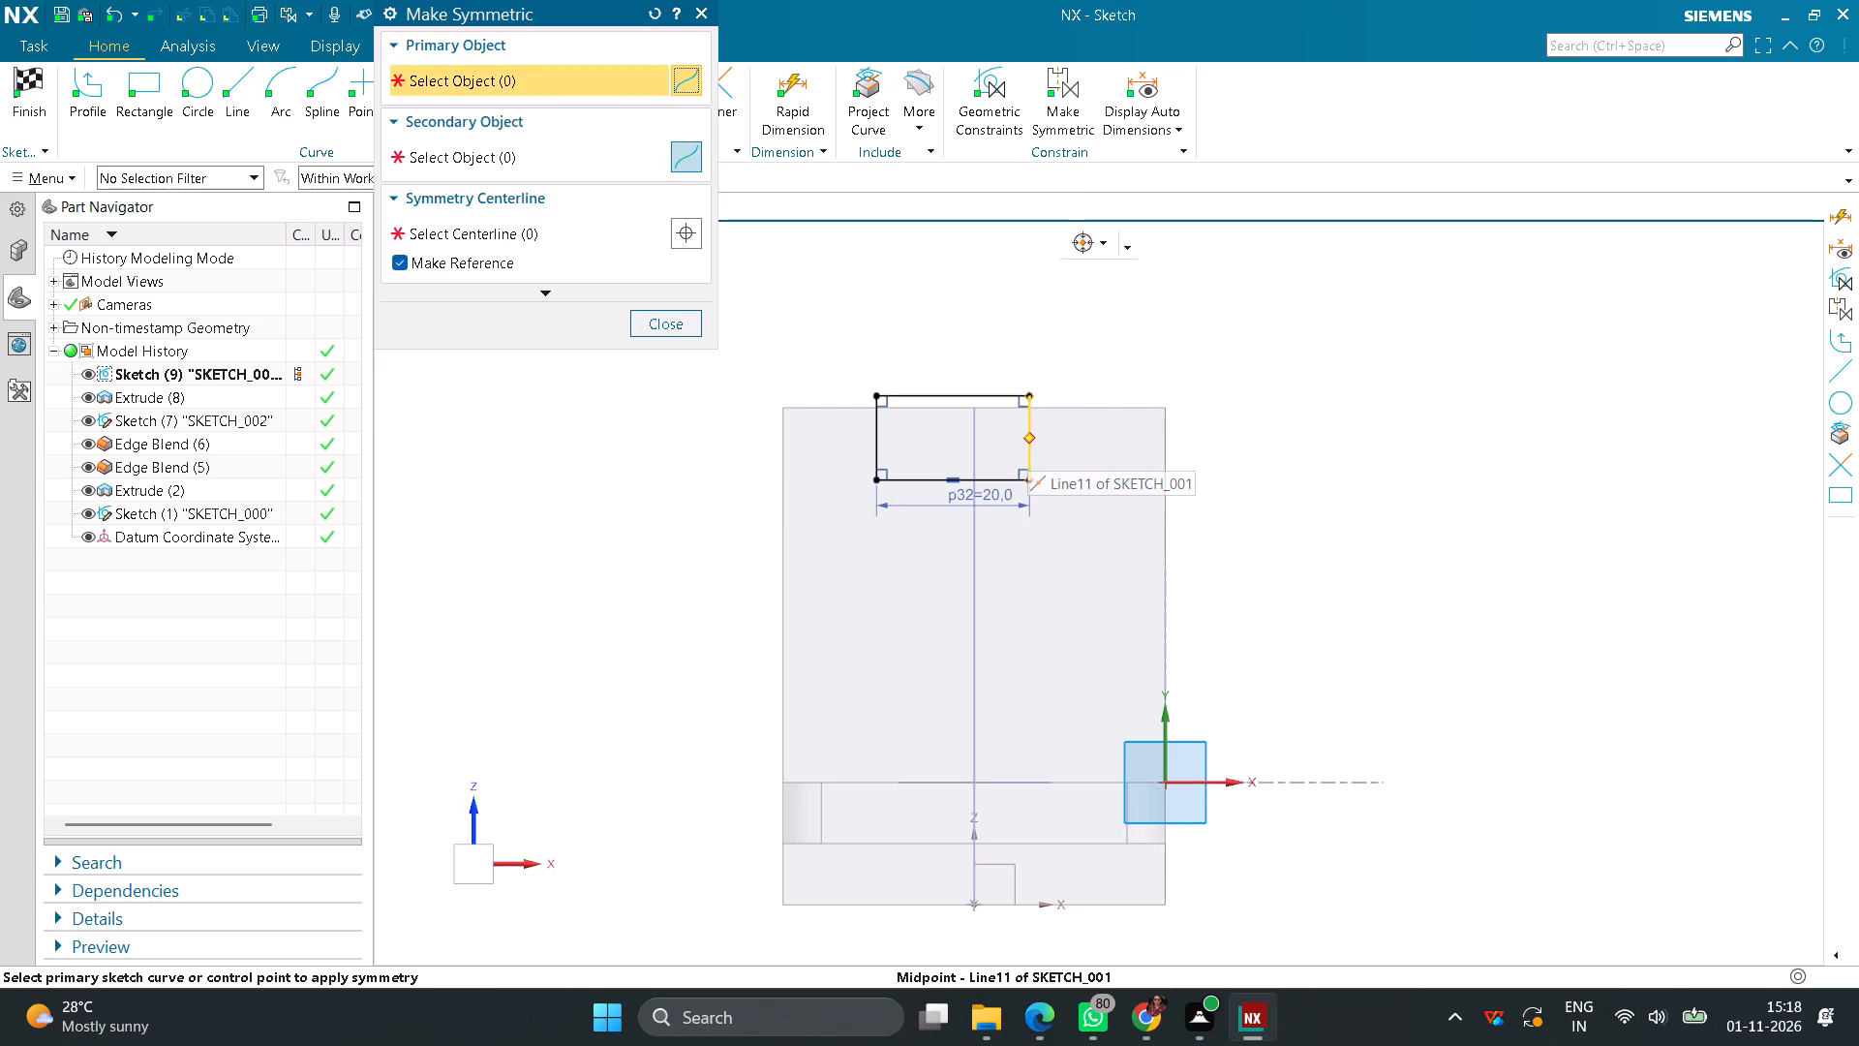
click(1027, 466)
click(871, 467)
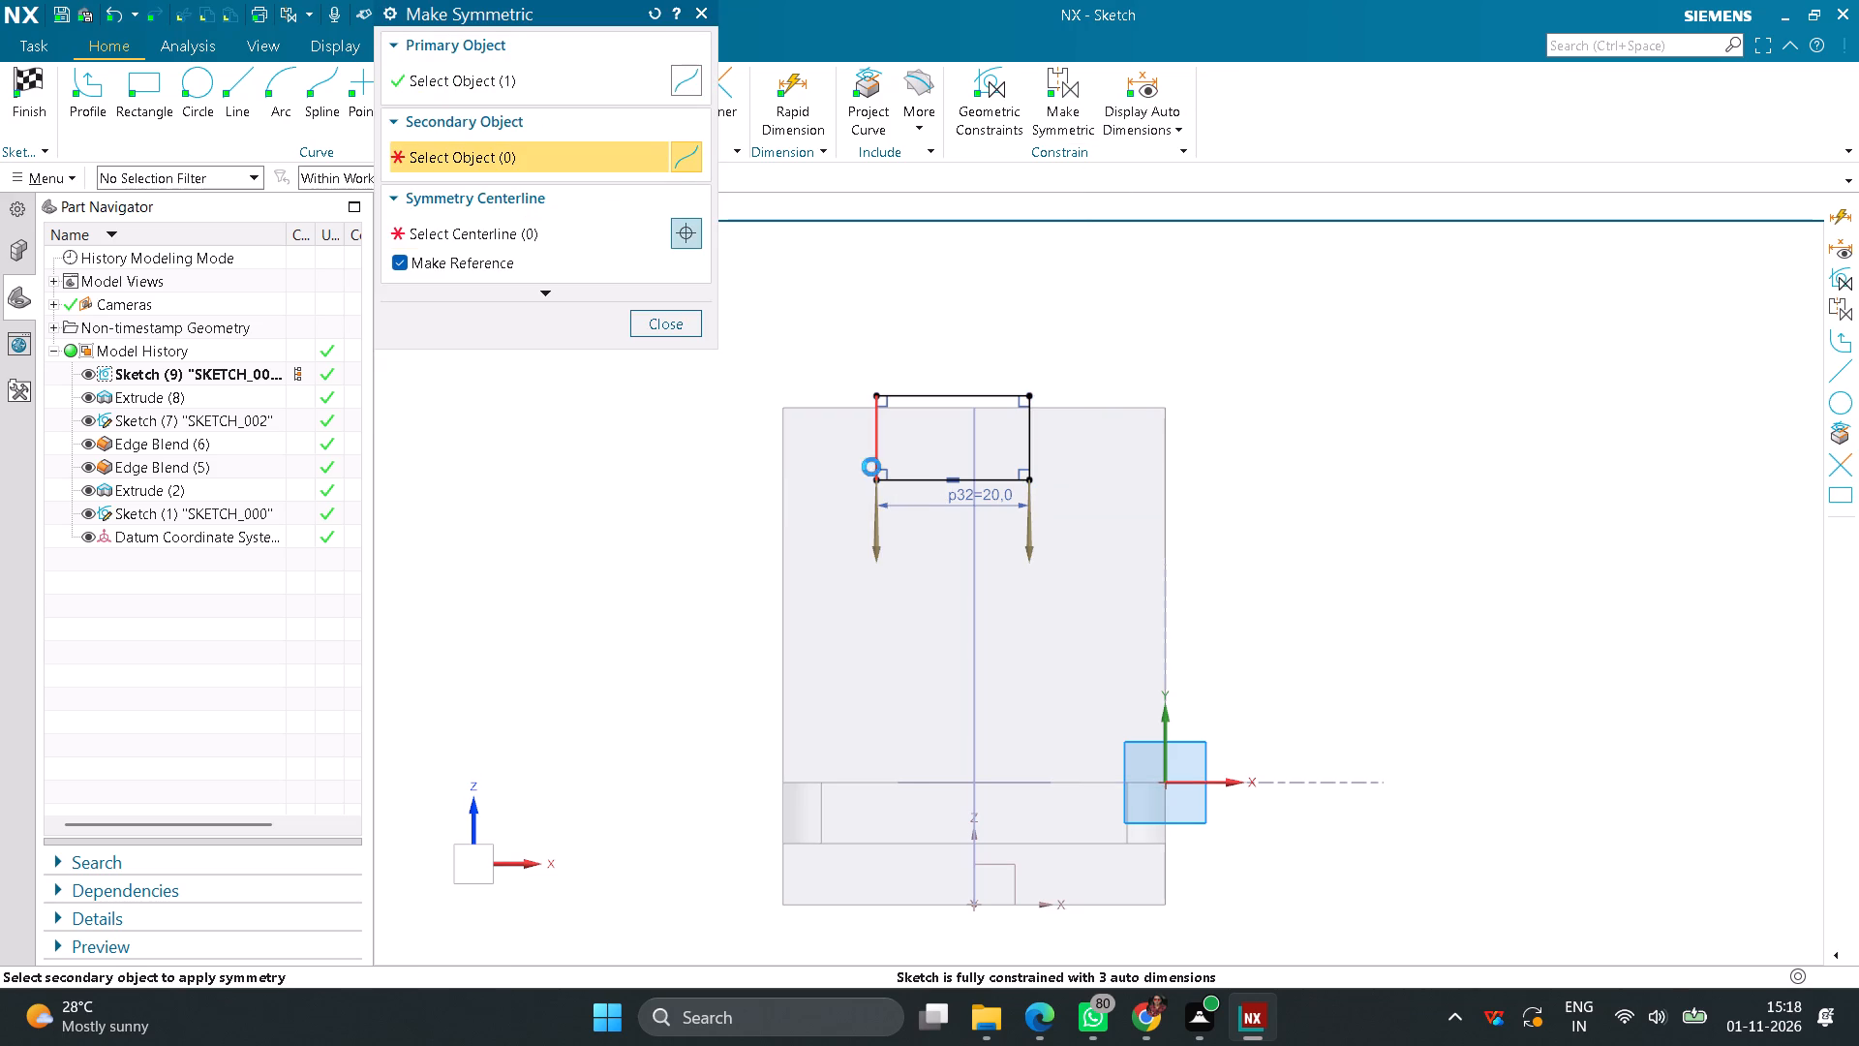
click(974, 742)
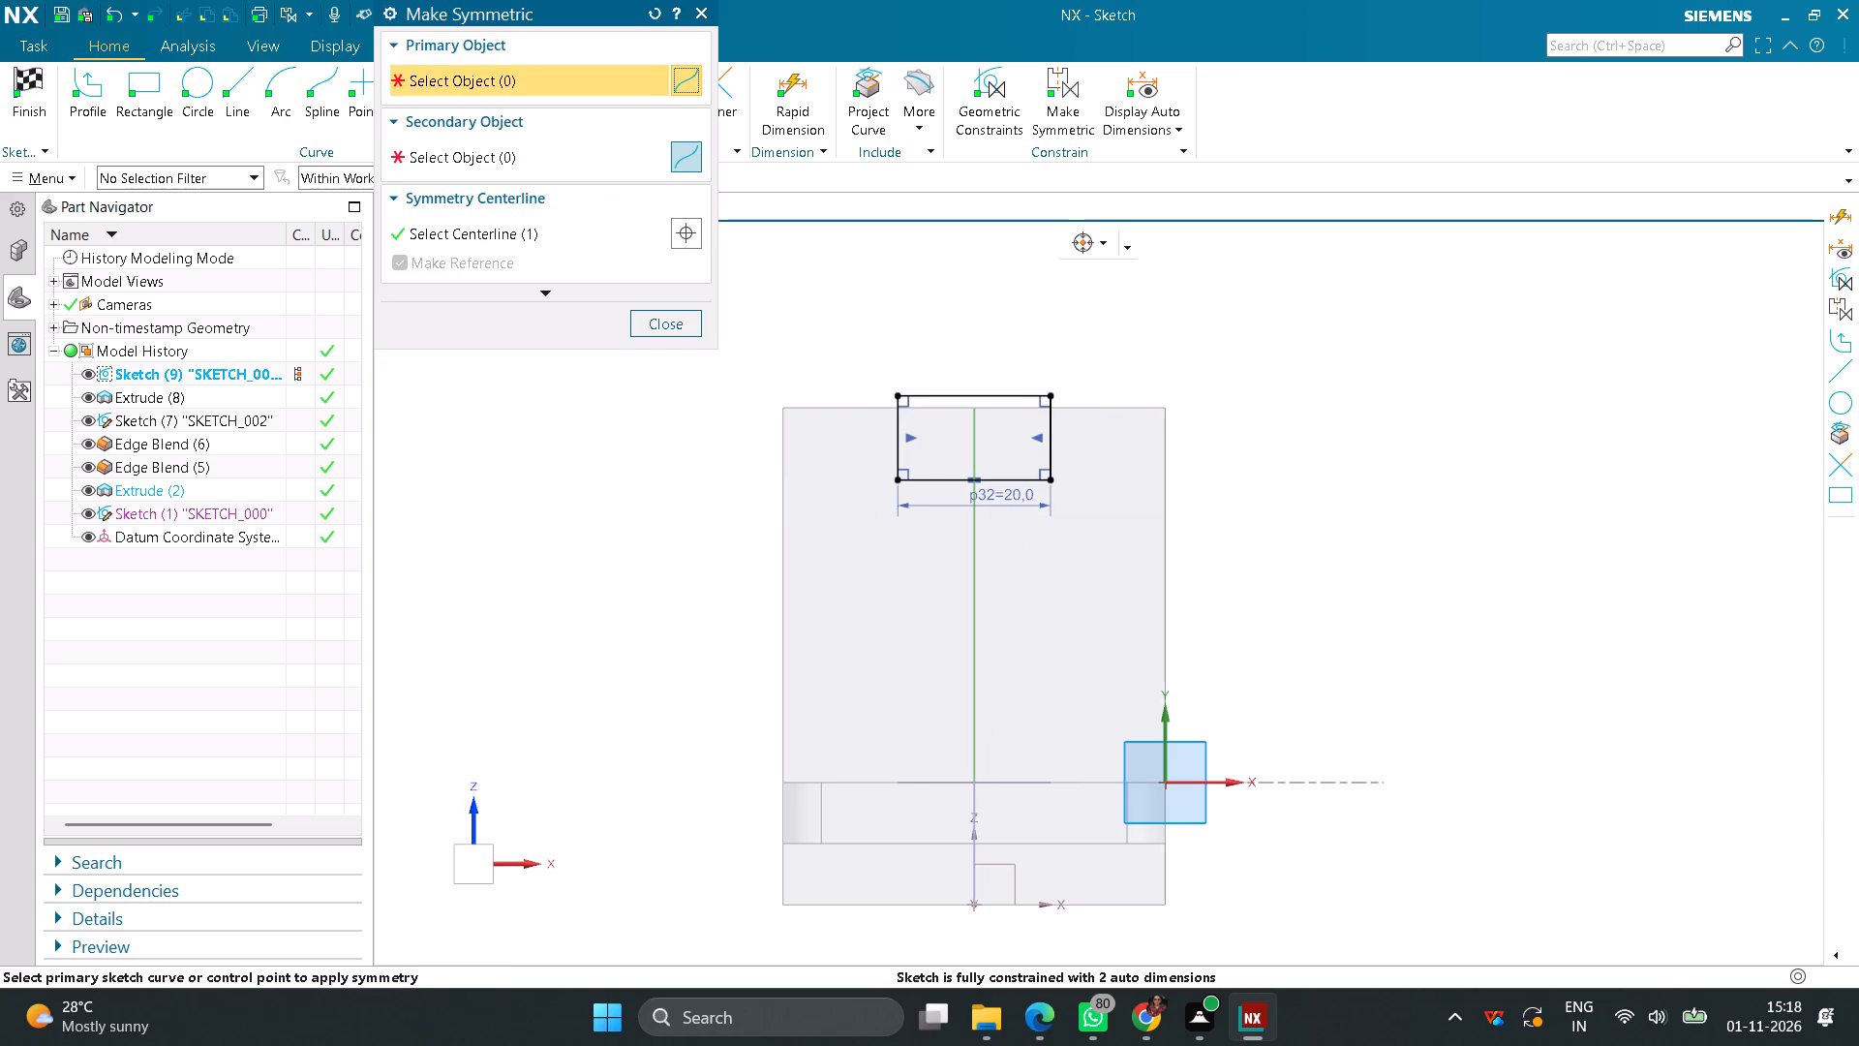
click(668, 324)
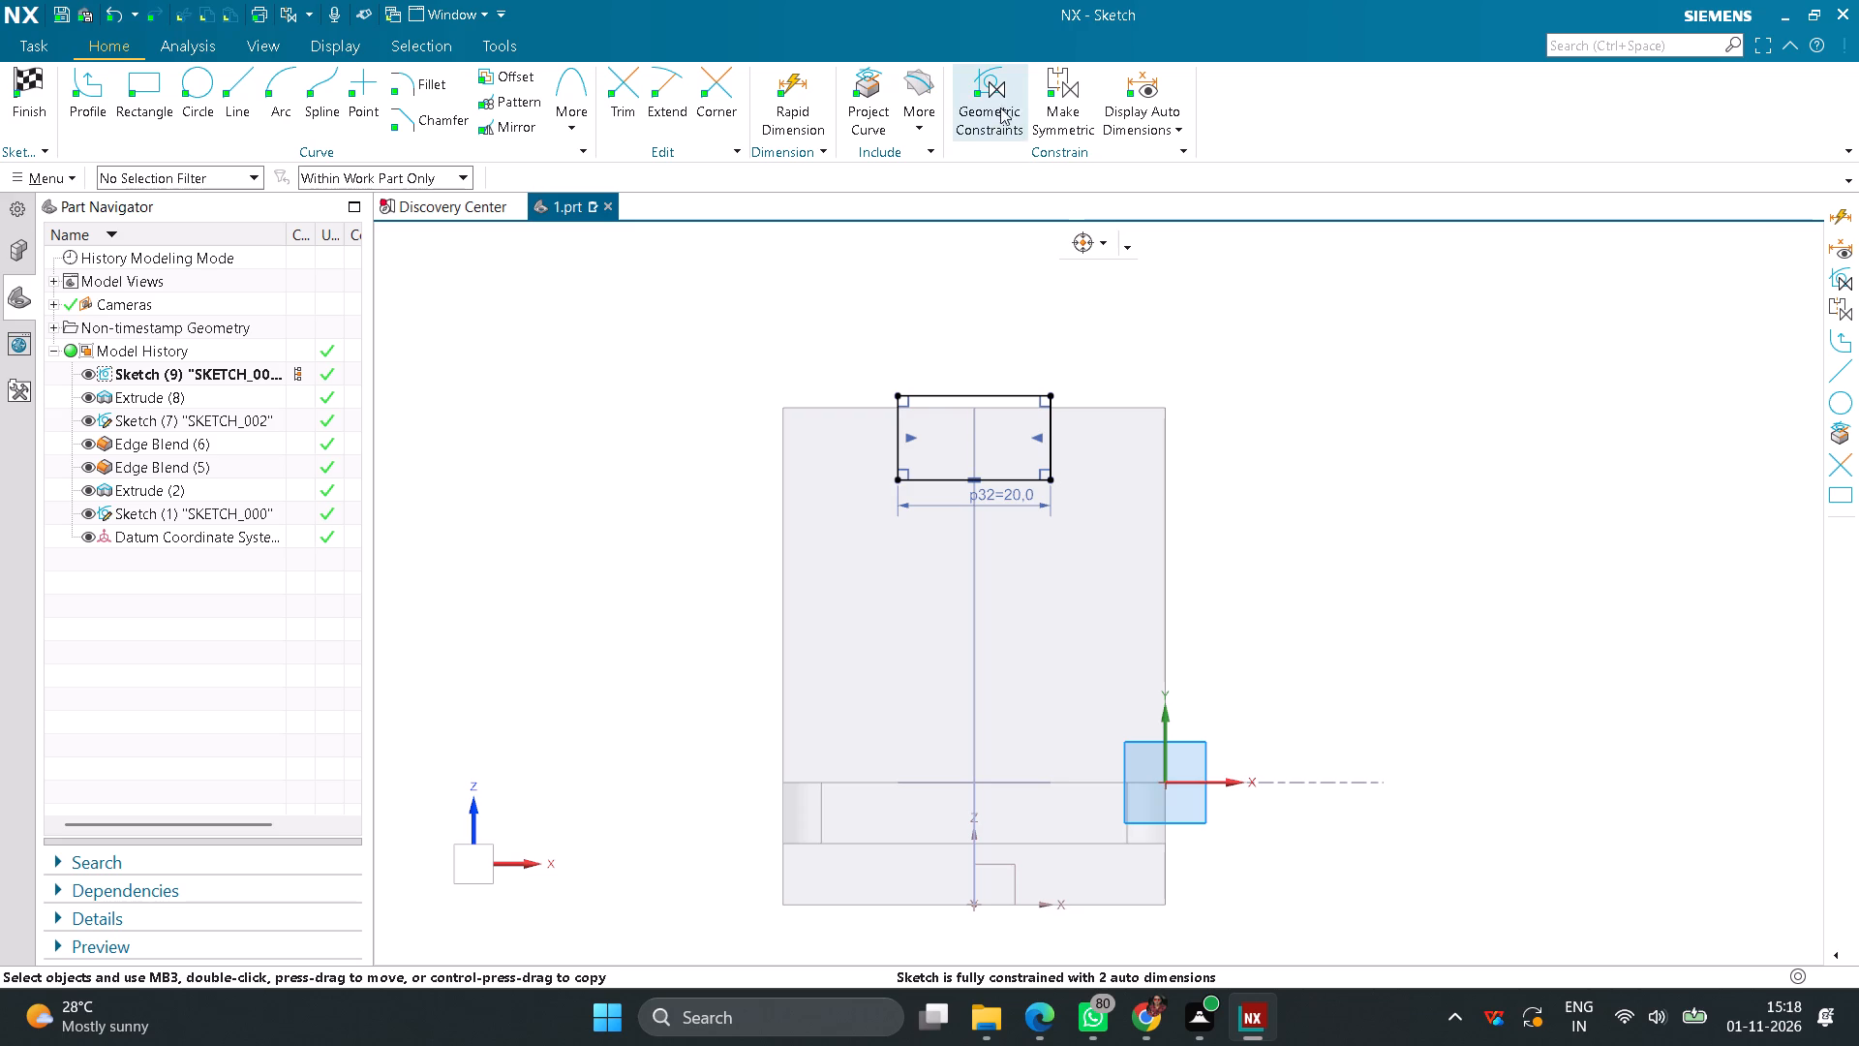
Dimension the rectangle's height as 15 mm.
click(808, 88)
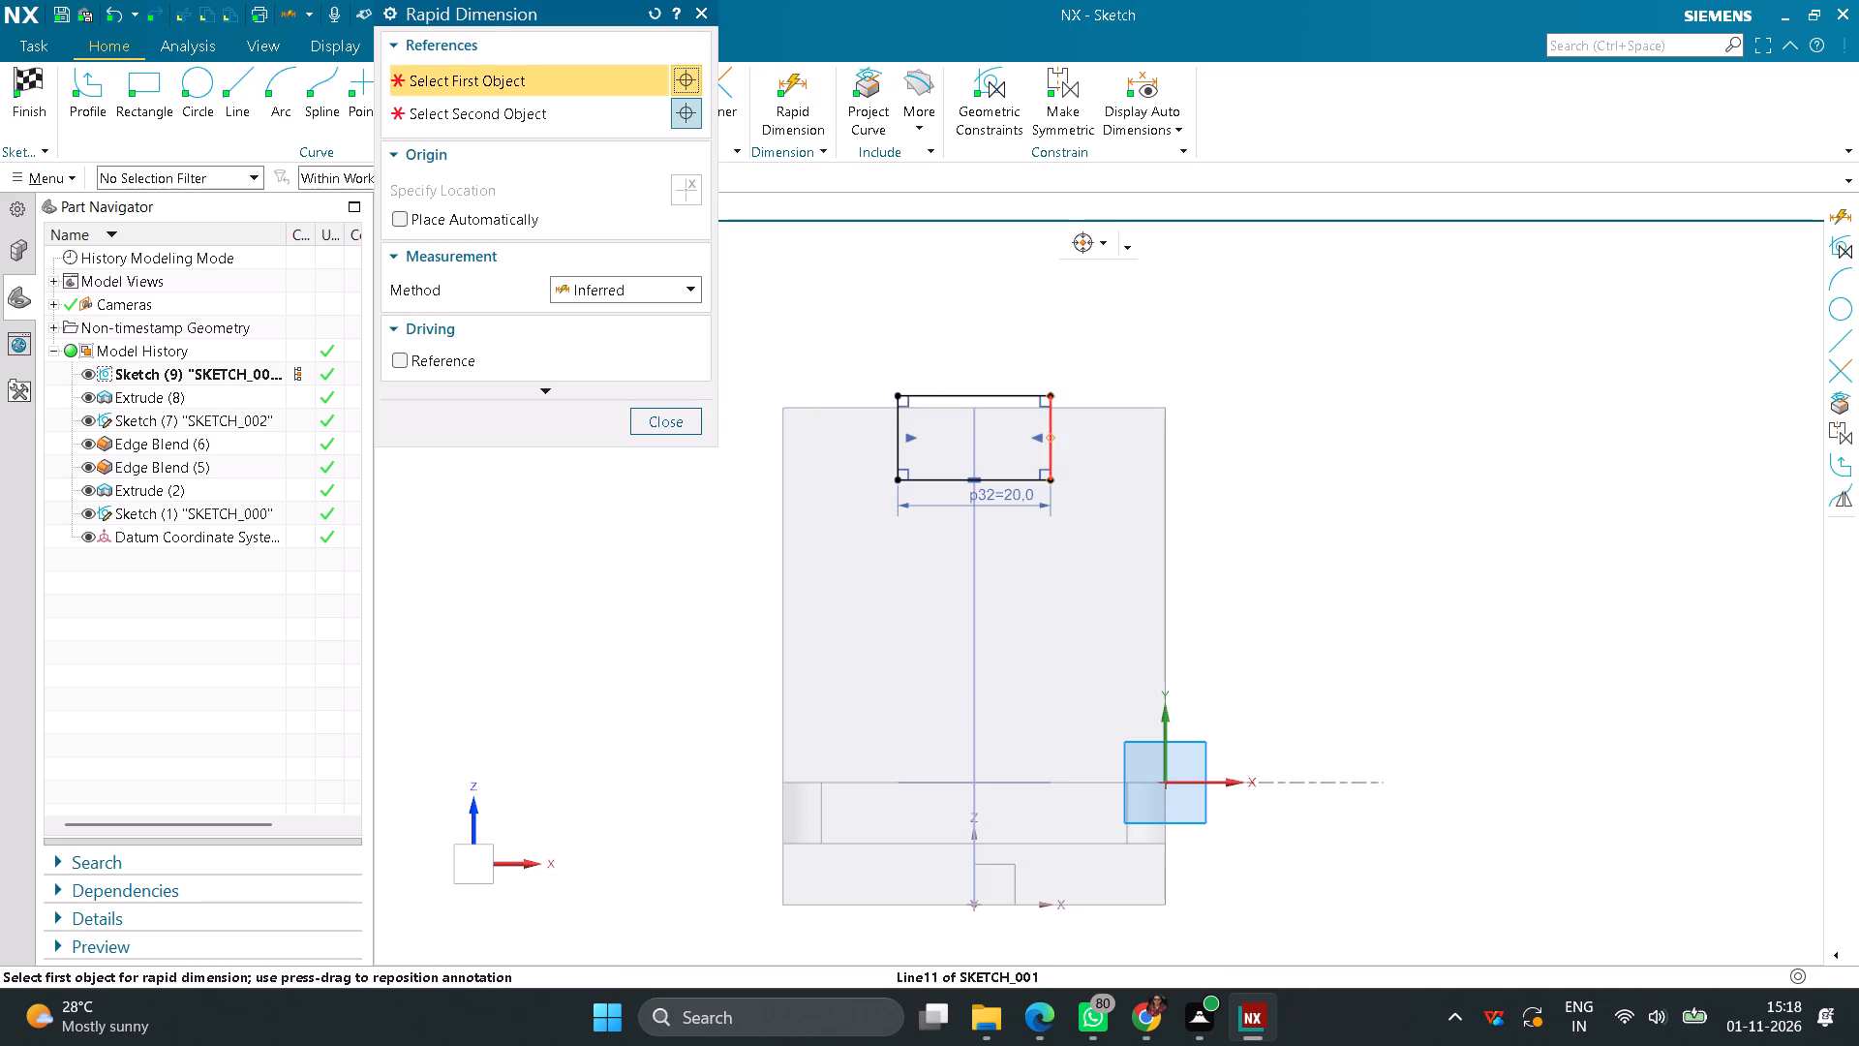
click(1058, 424)
click(1186, 451)
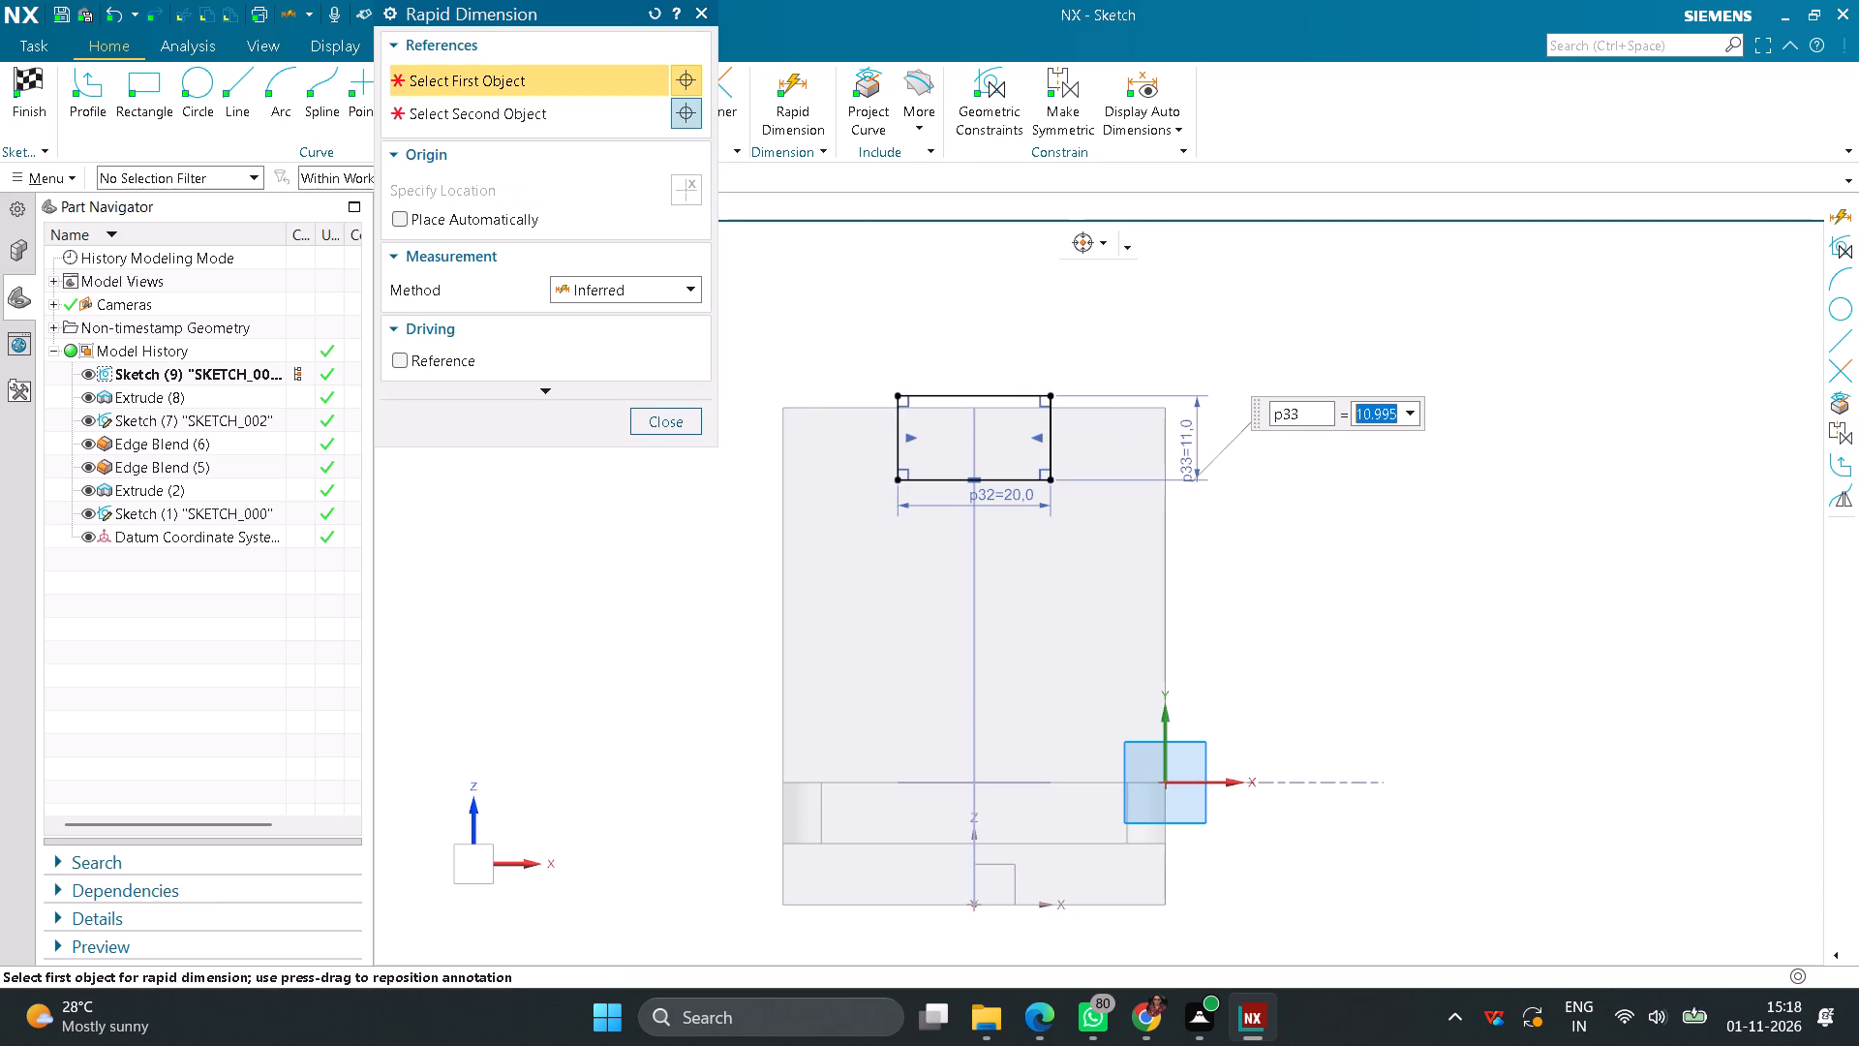
text(15)
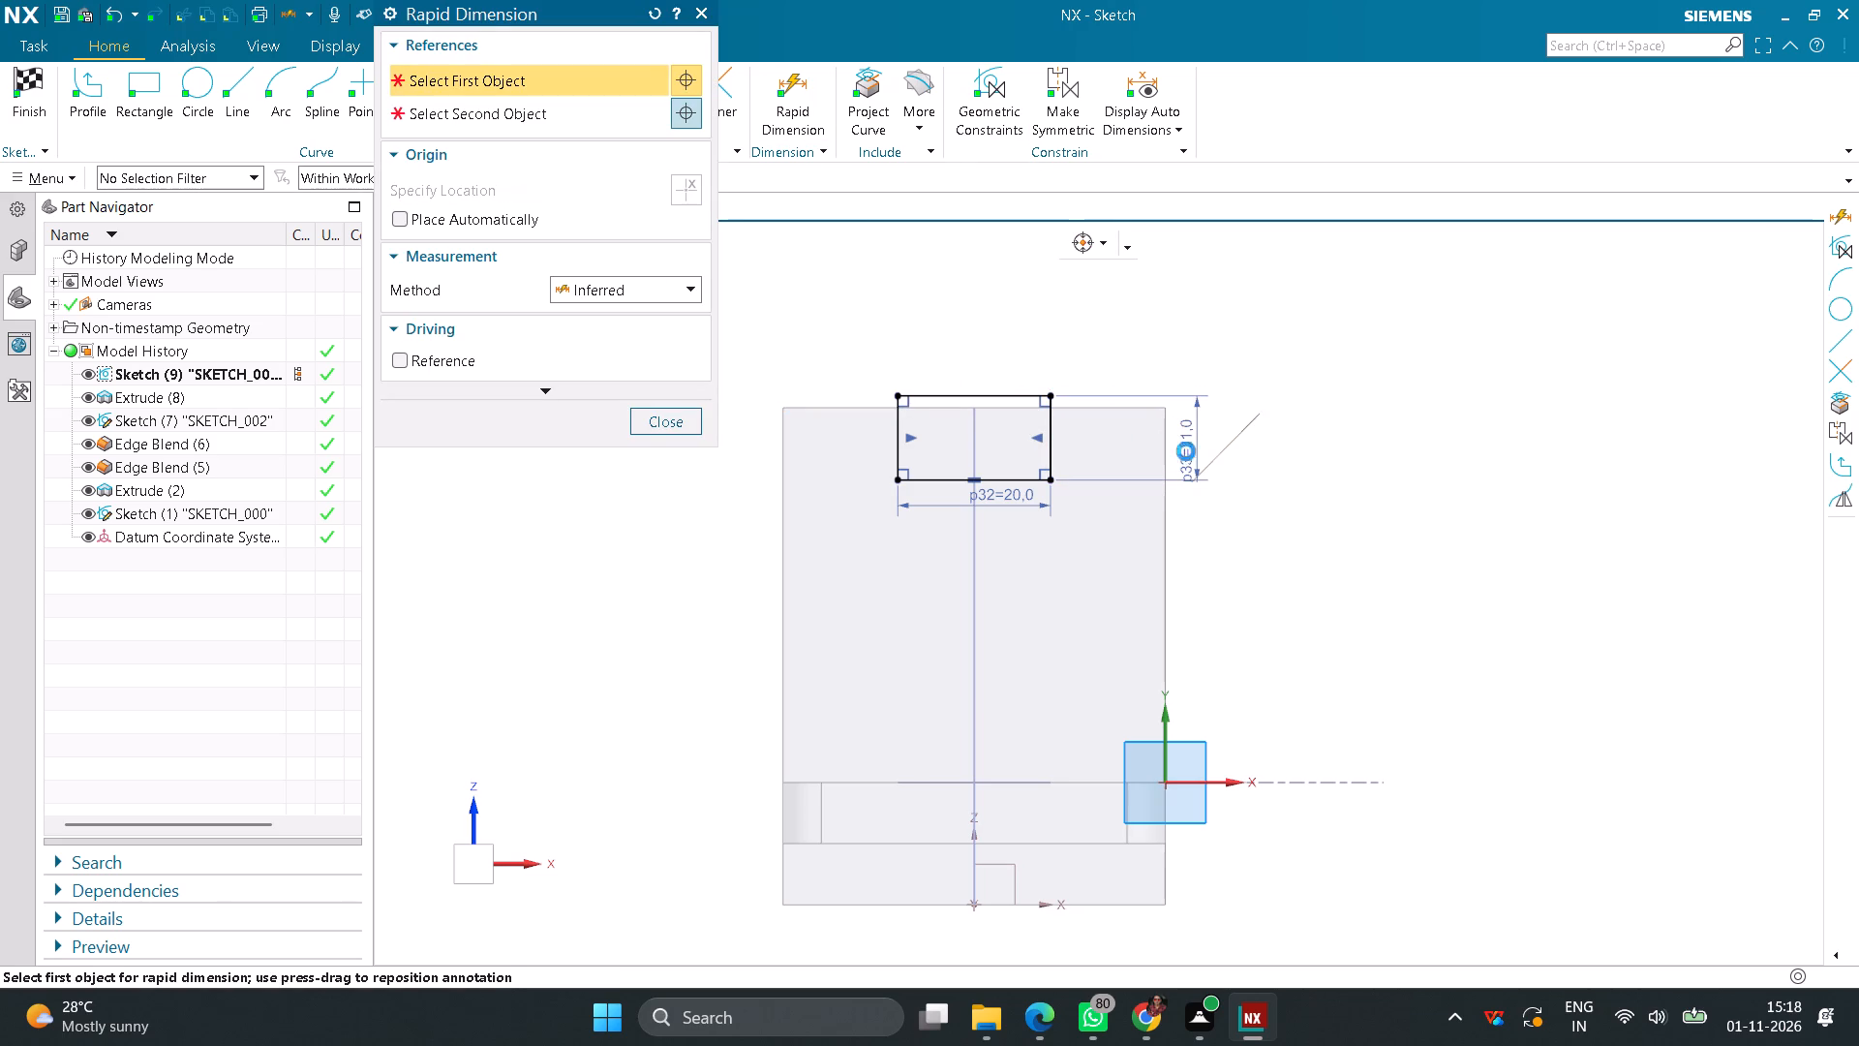
key(Return)
click(676, 424)
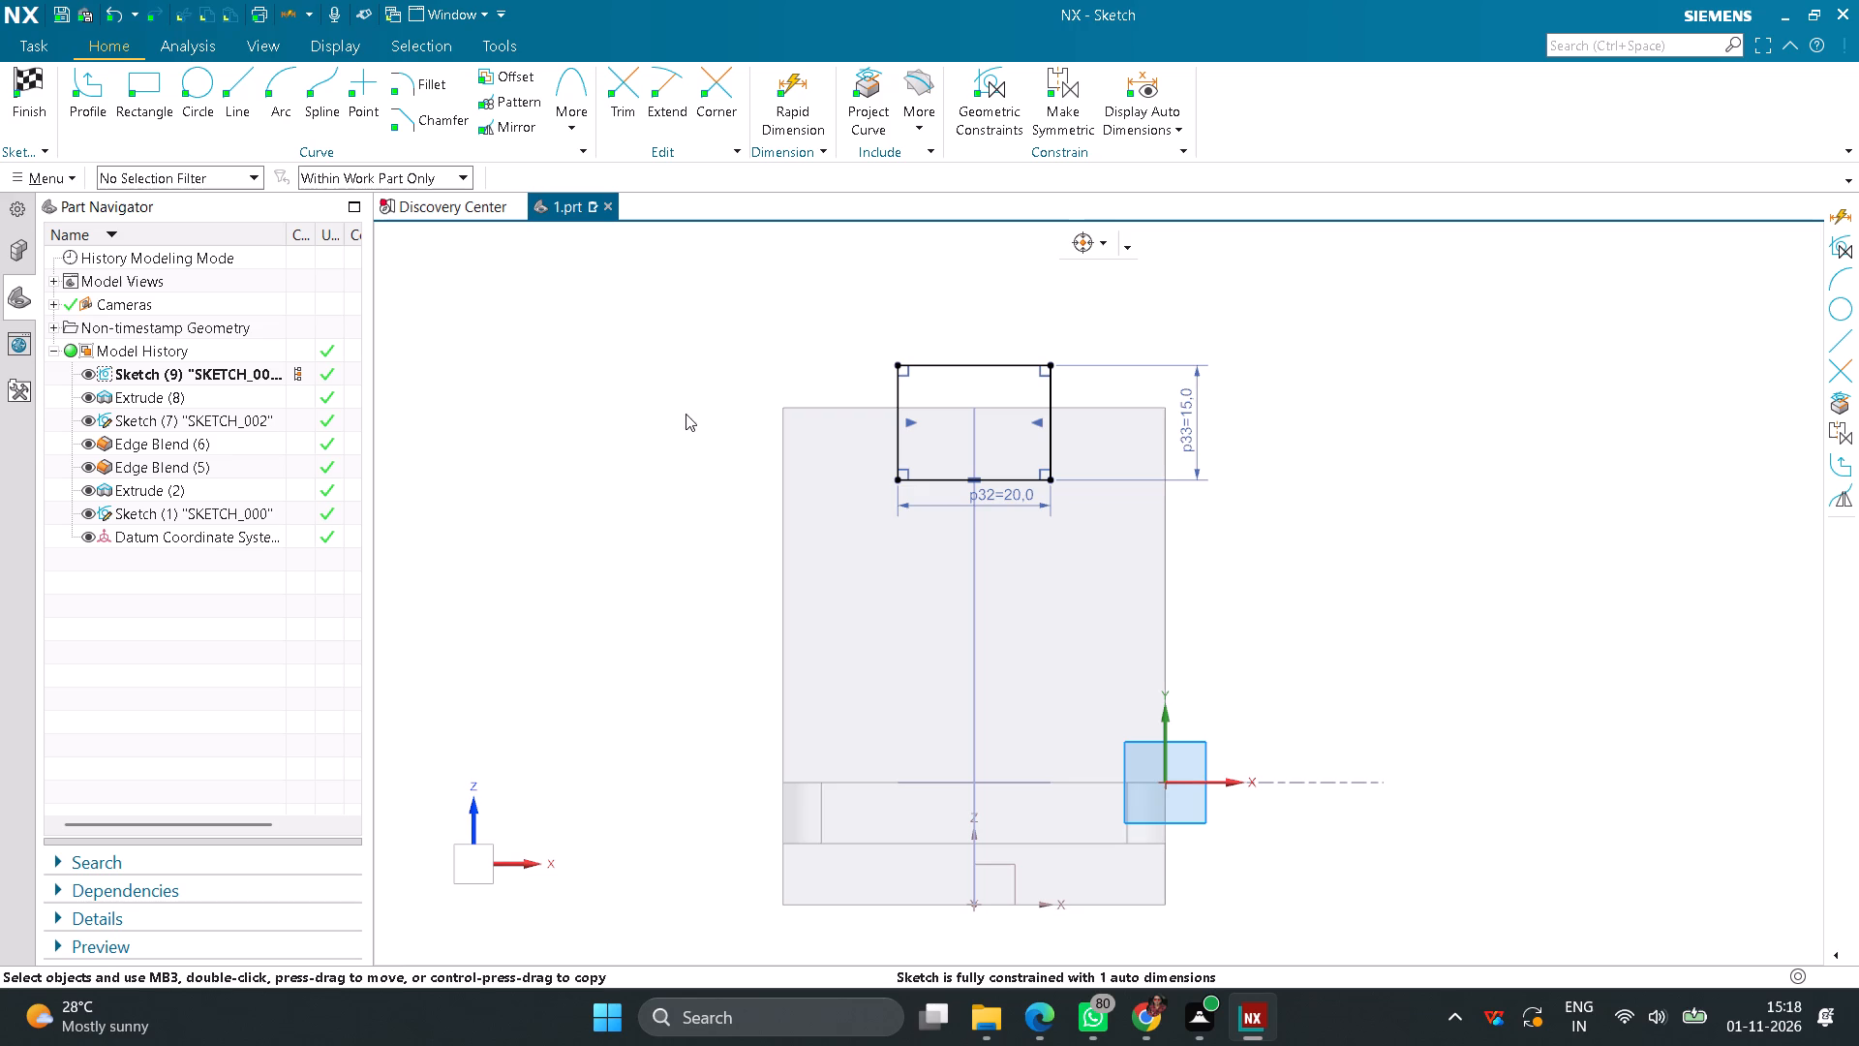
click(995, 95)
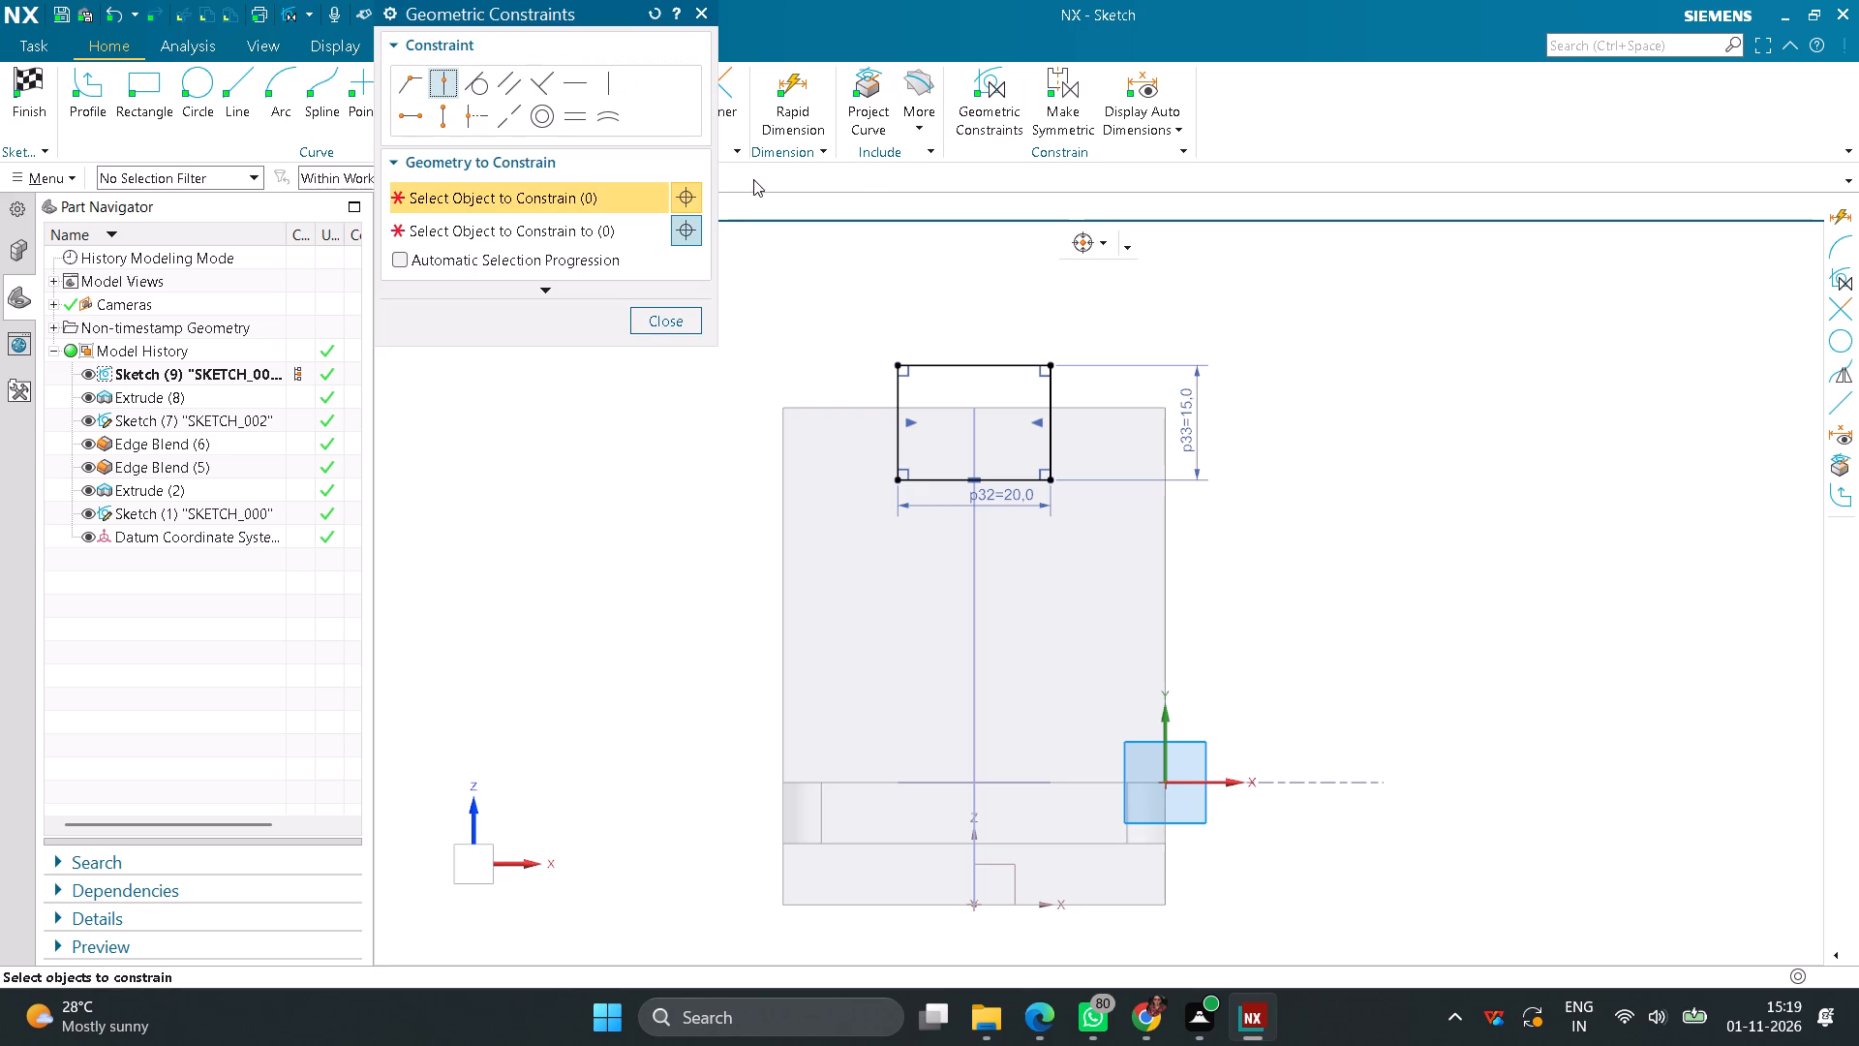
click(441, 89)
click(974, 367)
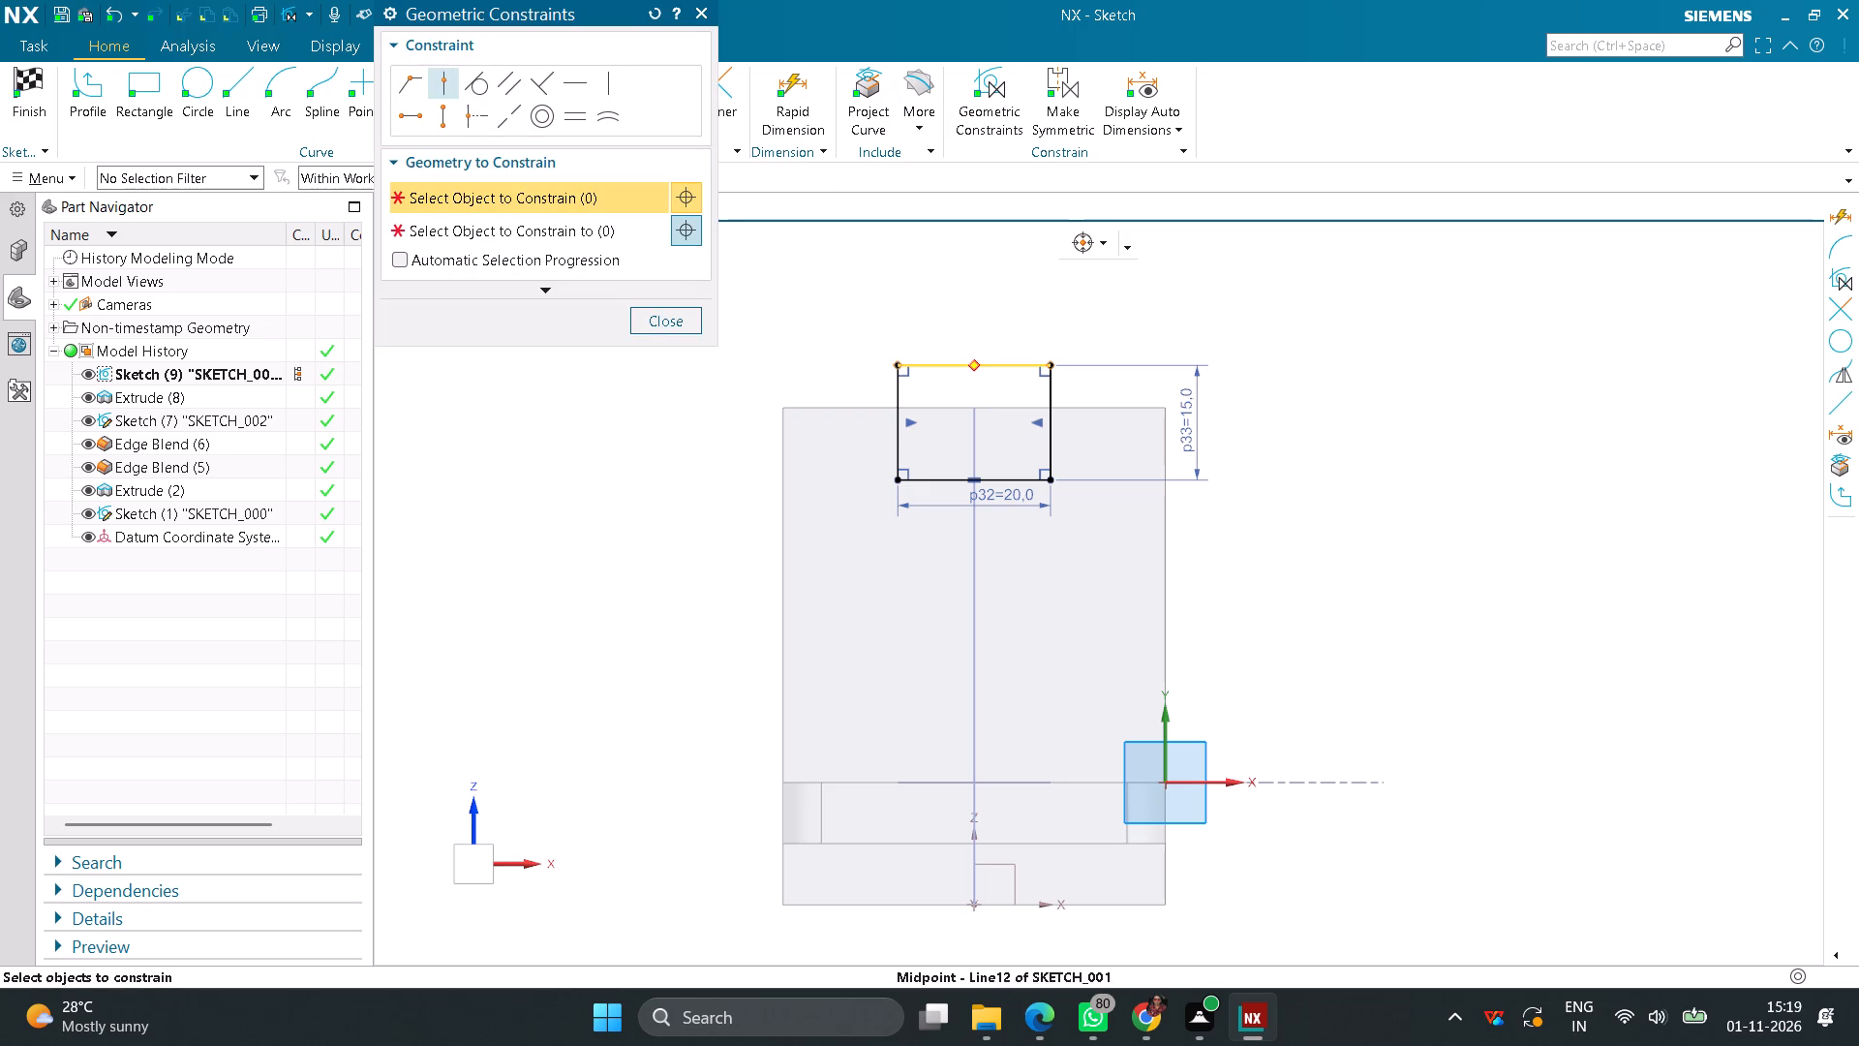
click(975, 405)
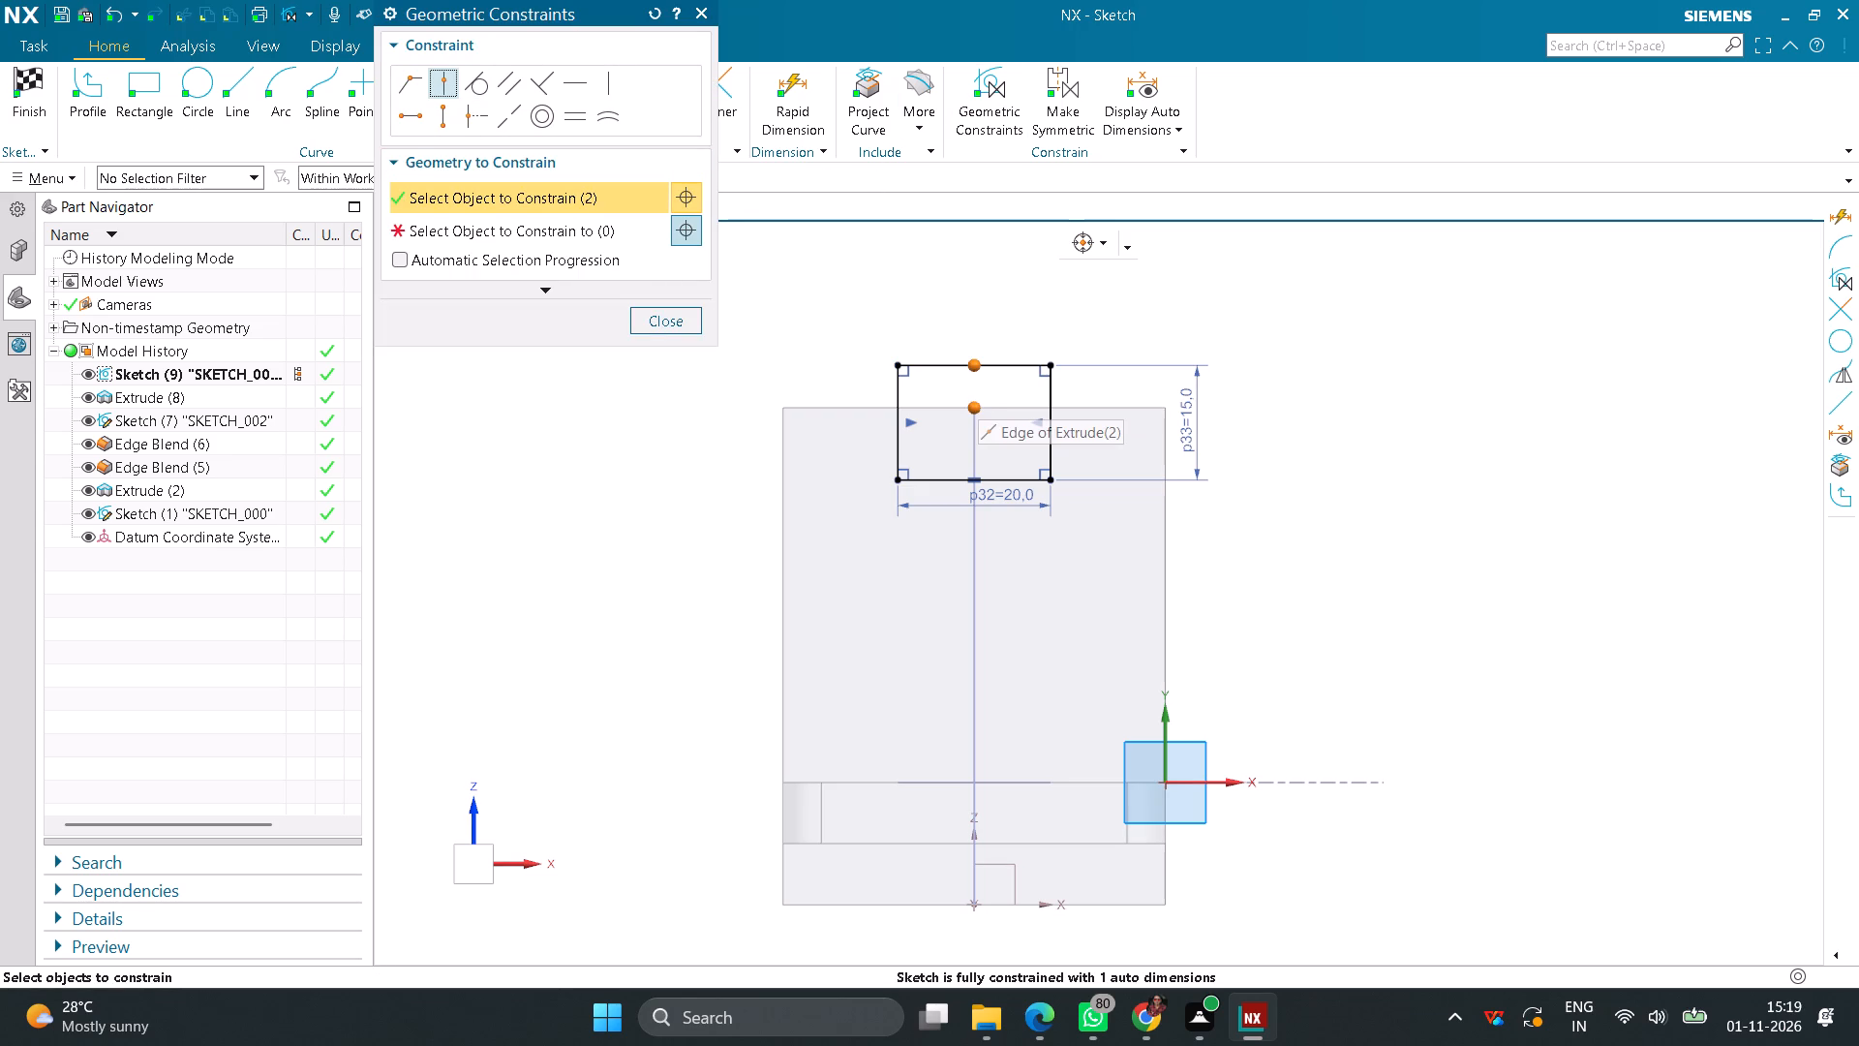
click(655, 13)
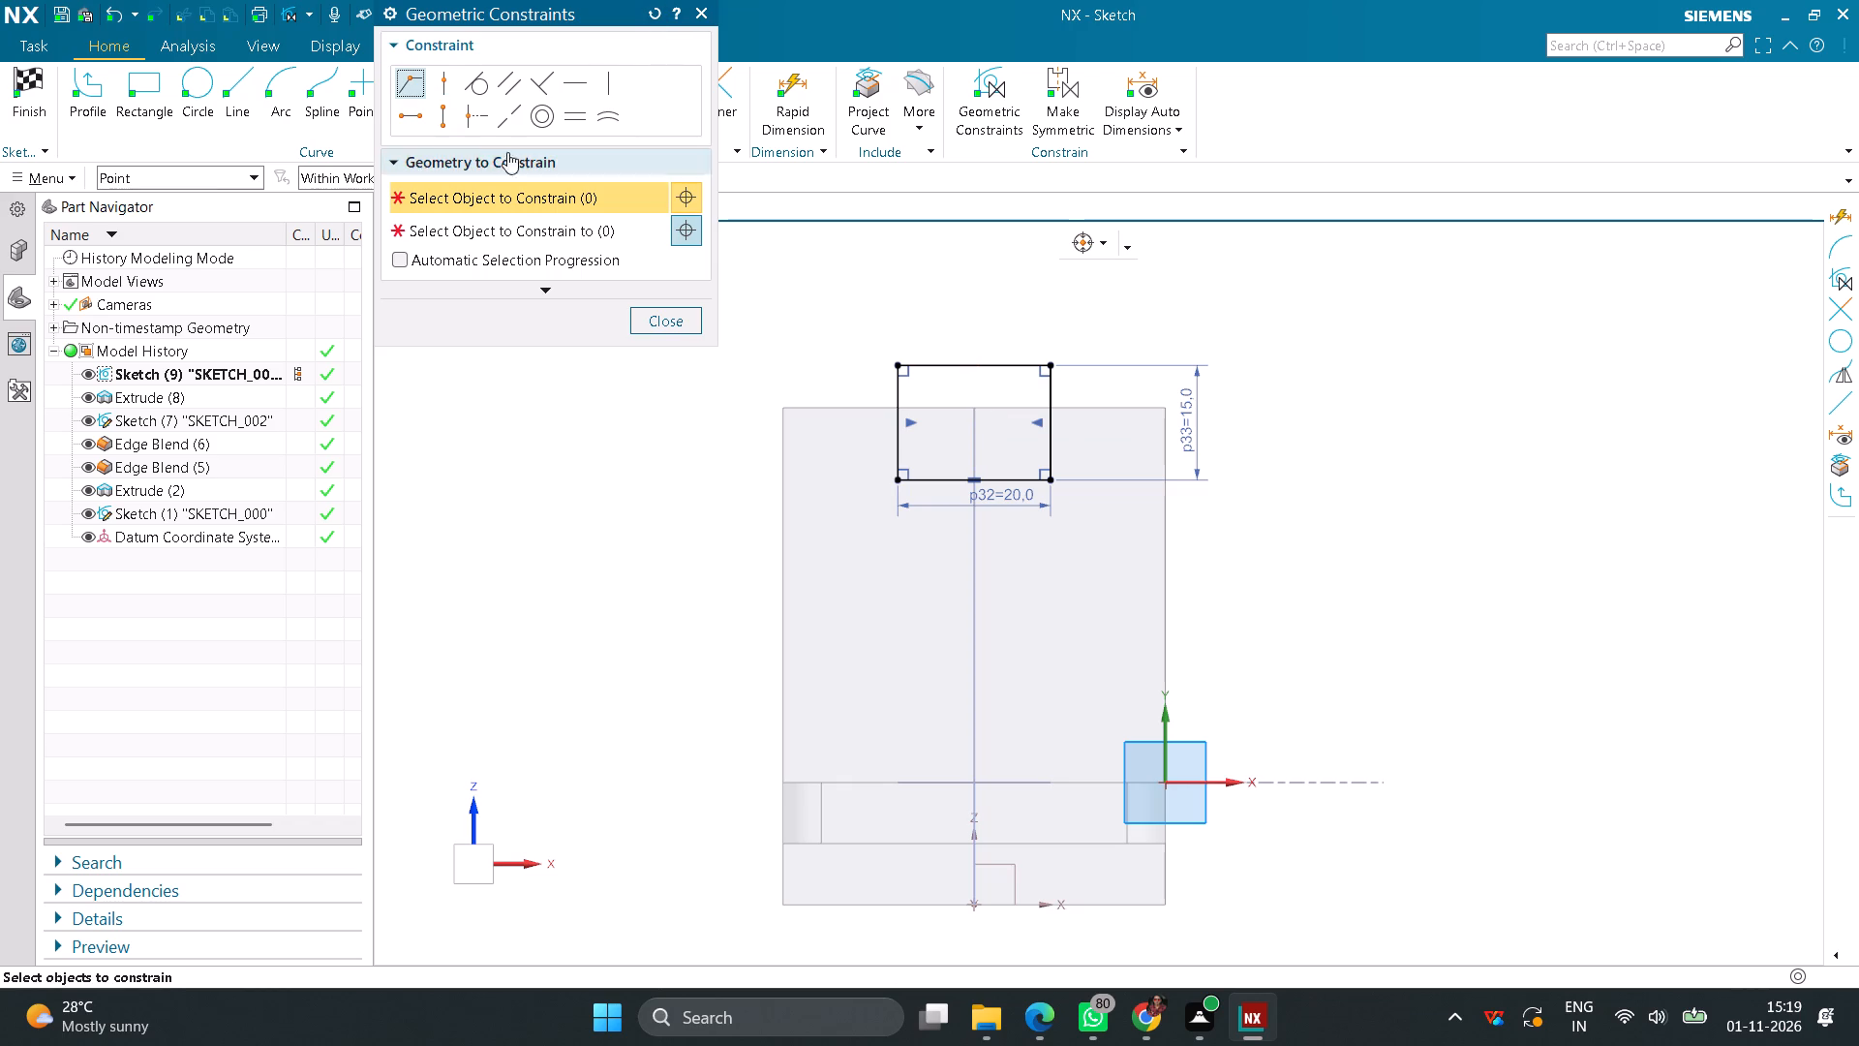
Constrain the midpoint of the rectangle's top side onto the upright's top edge with a Point on Curve constraint.
click(439, 79)
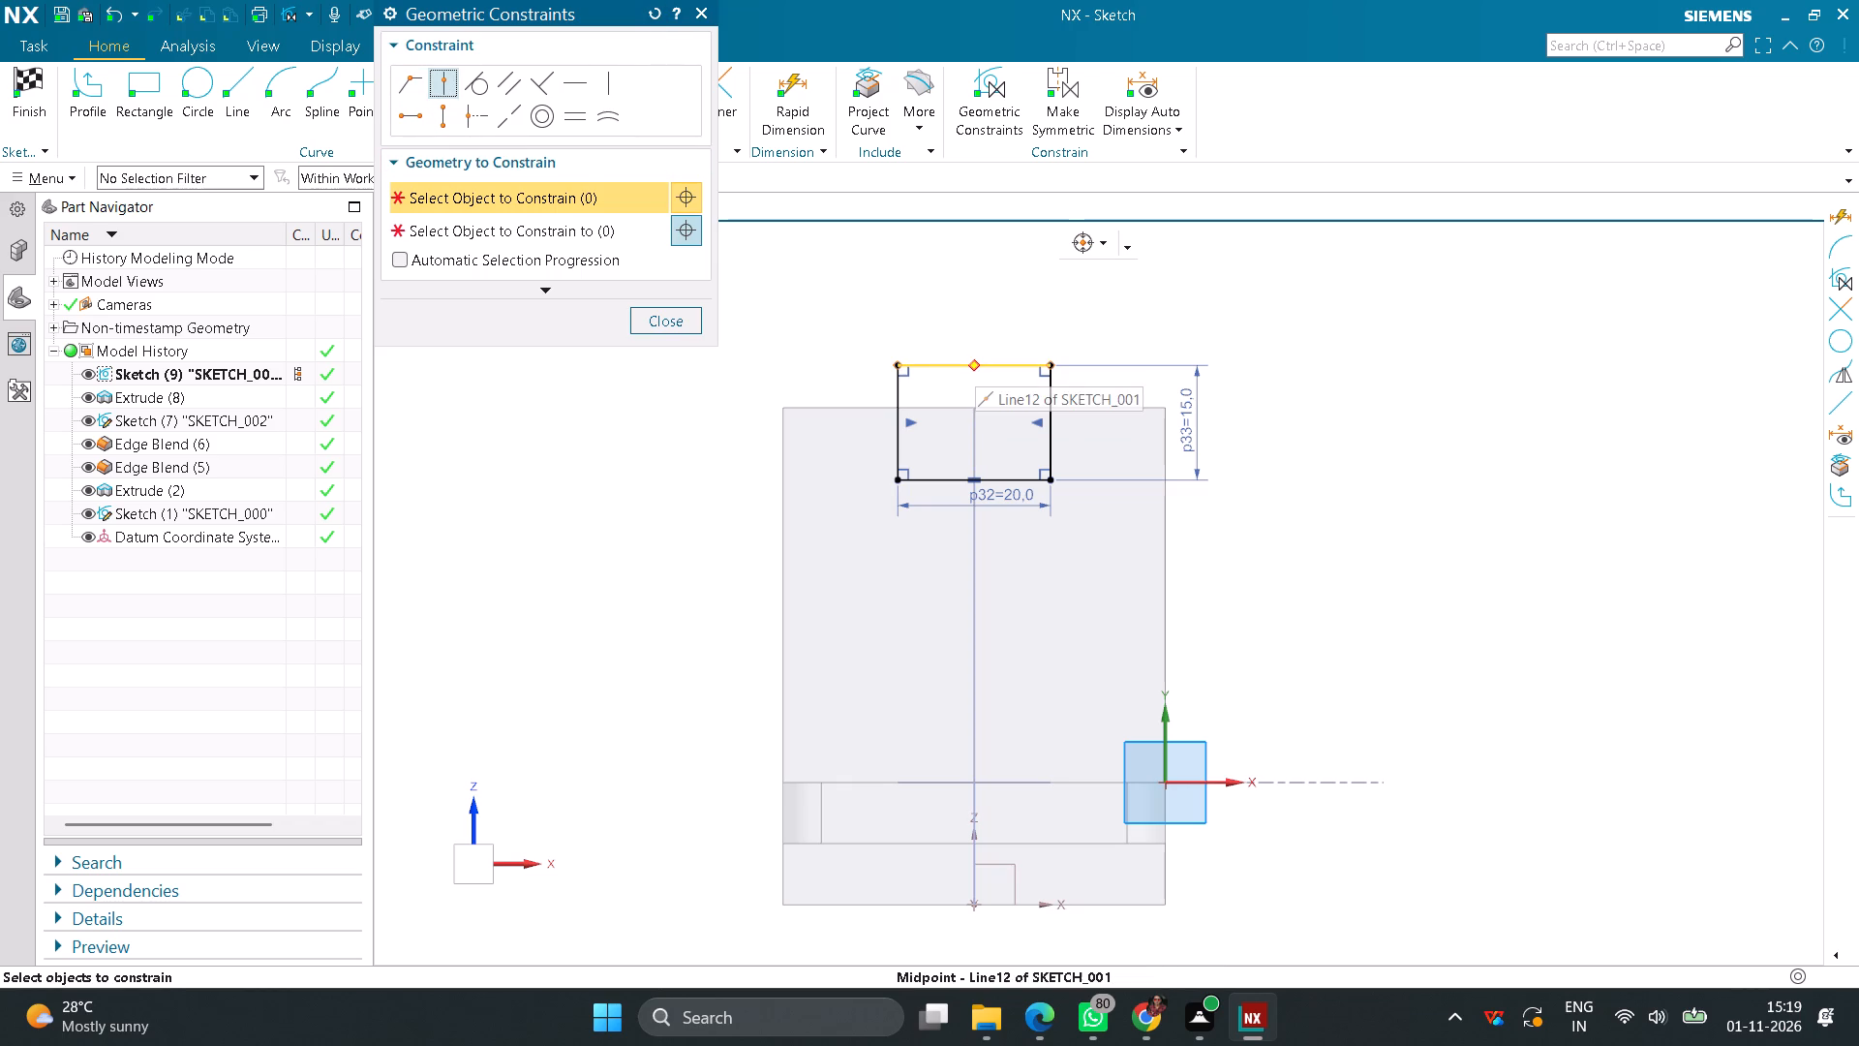
click(975, 361)
click(527, 231)
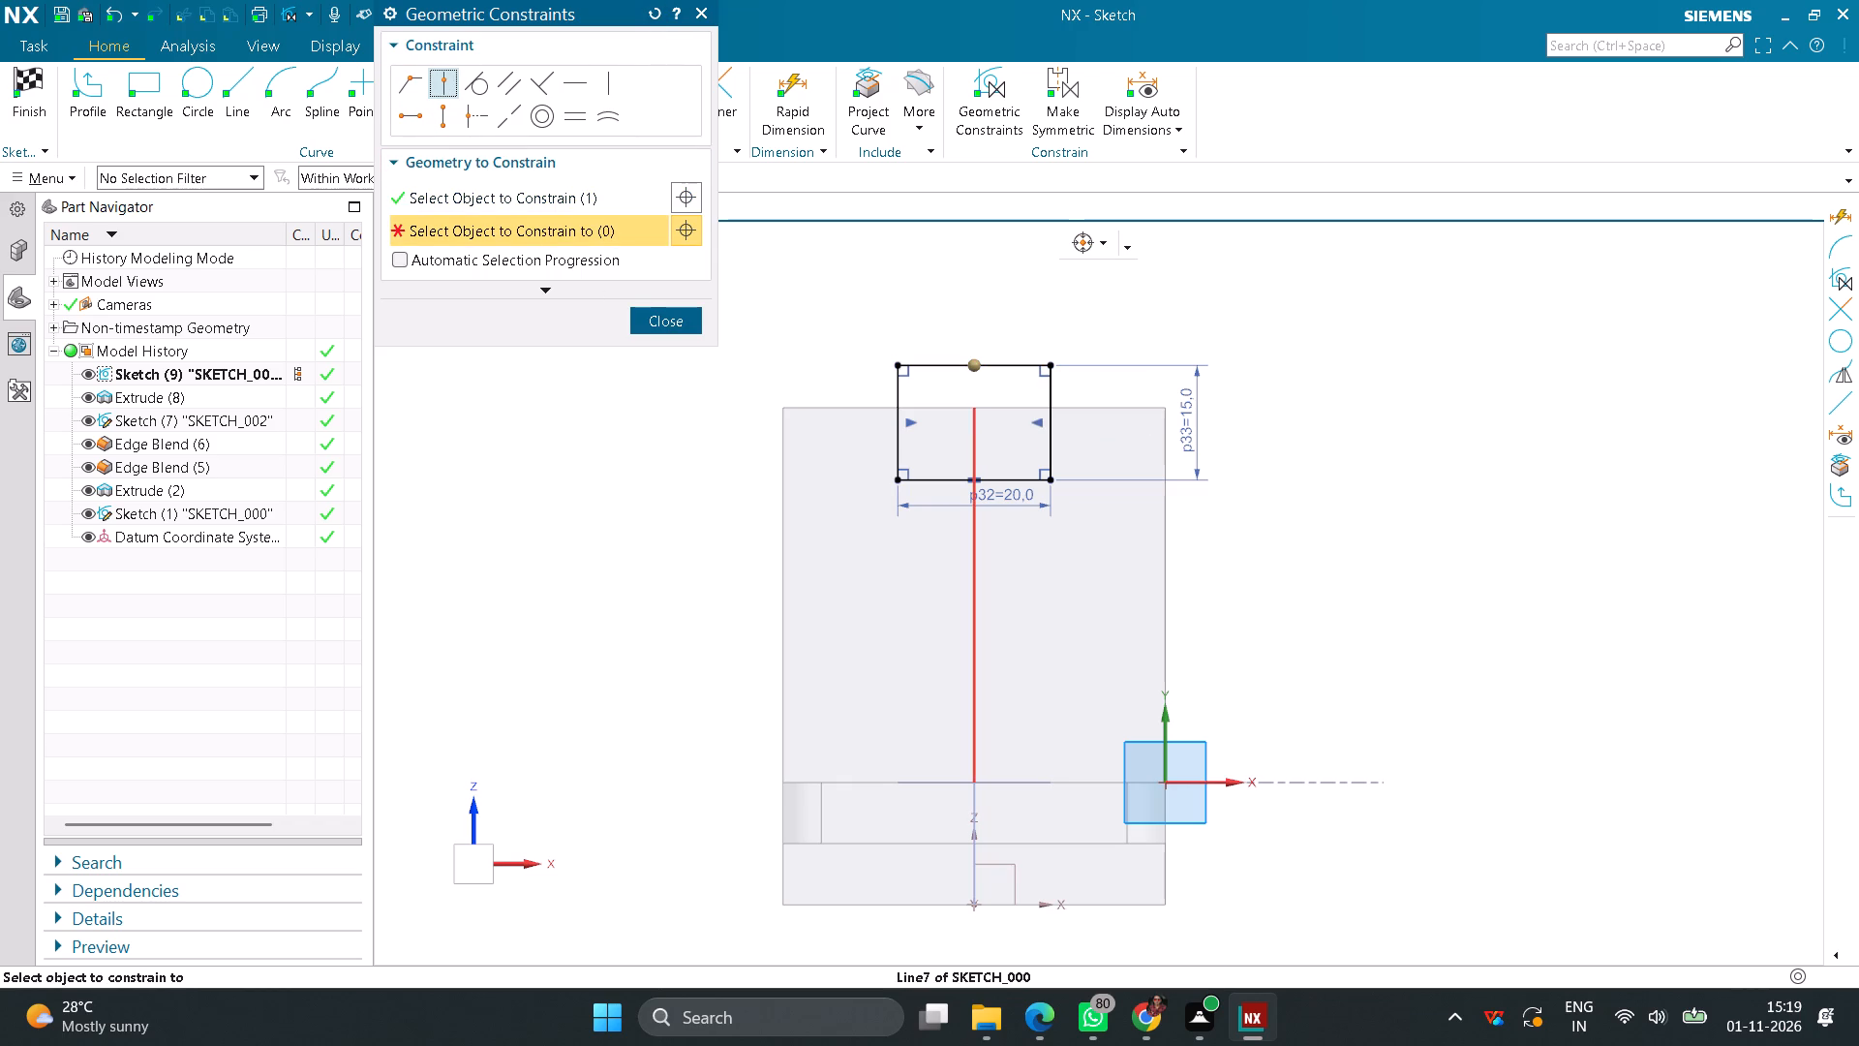
click(961, 408)
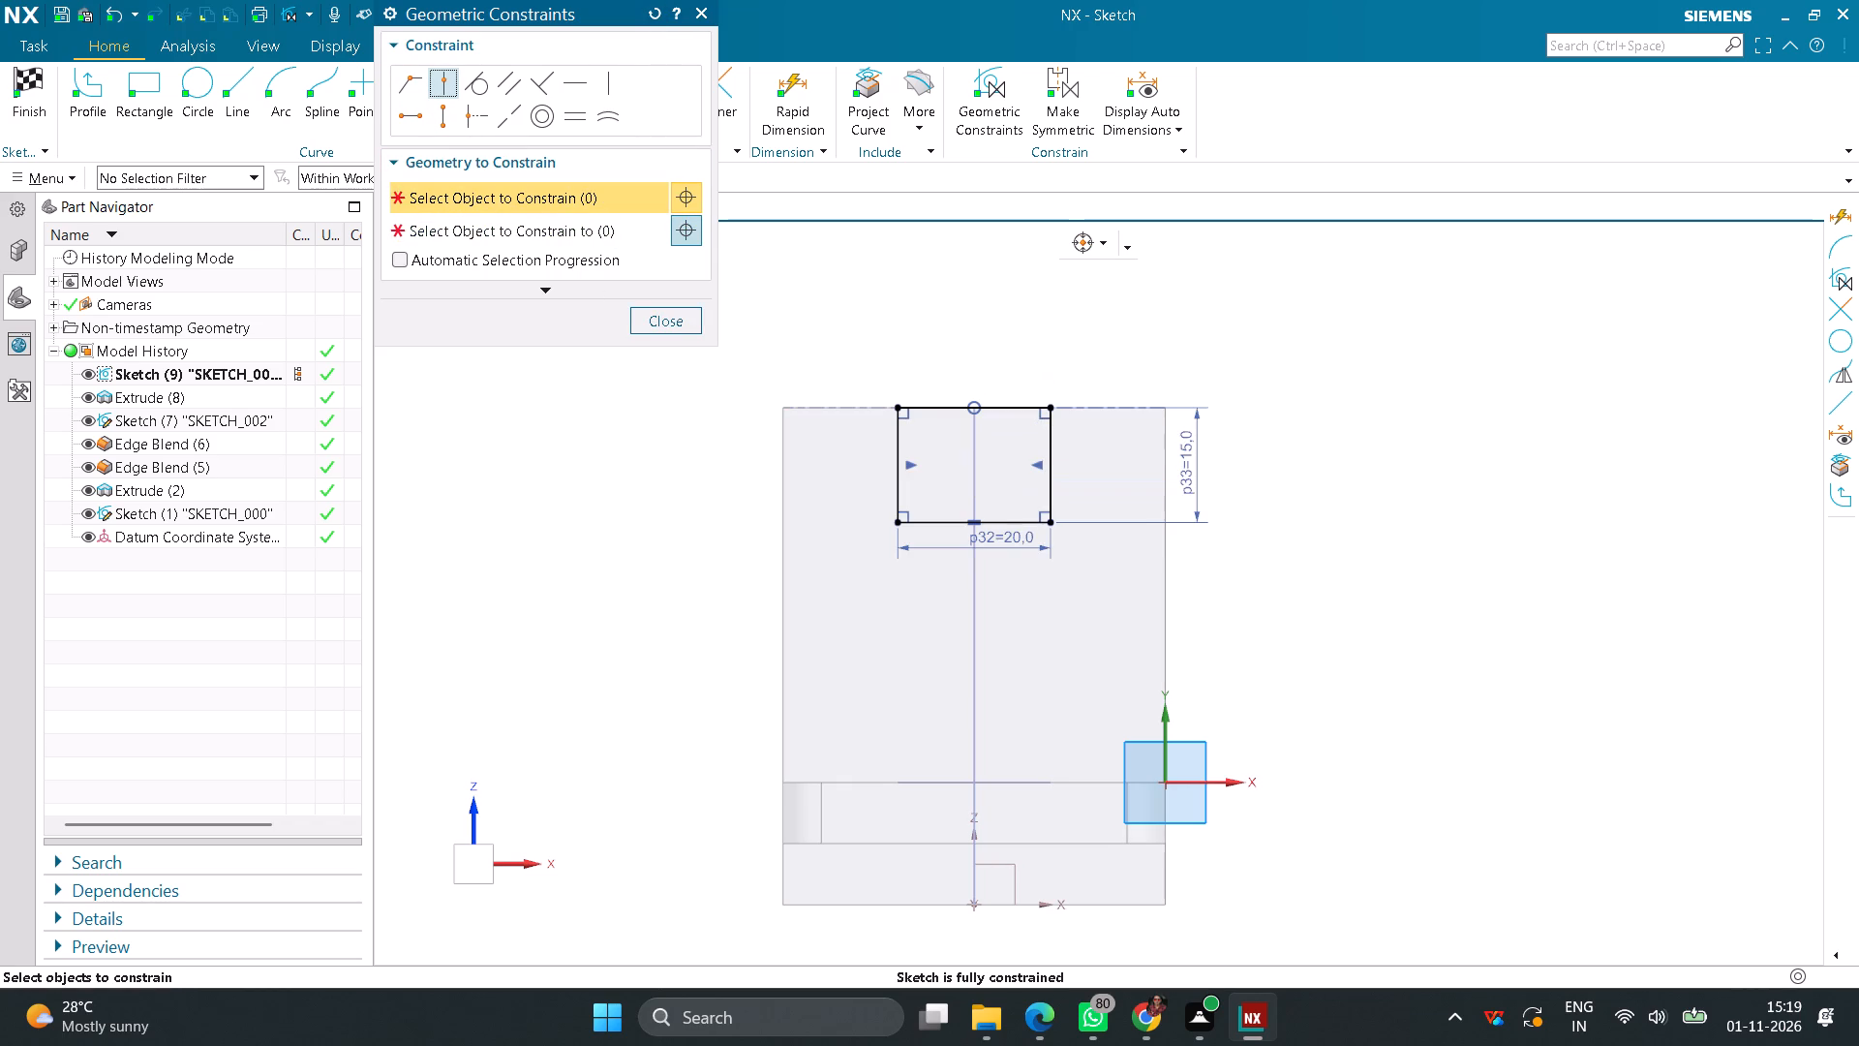
click(667, 313)
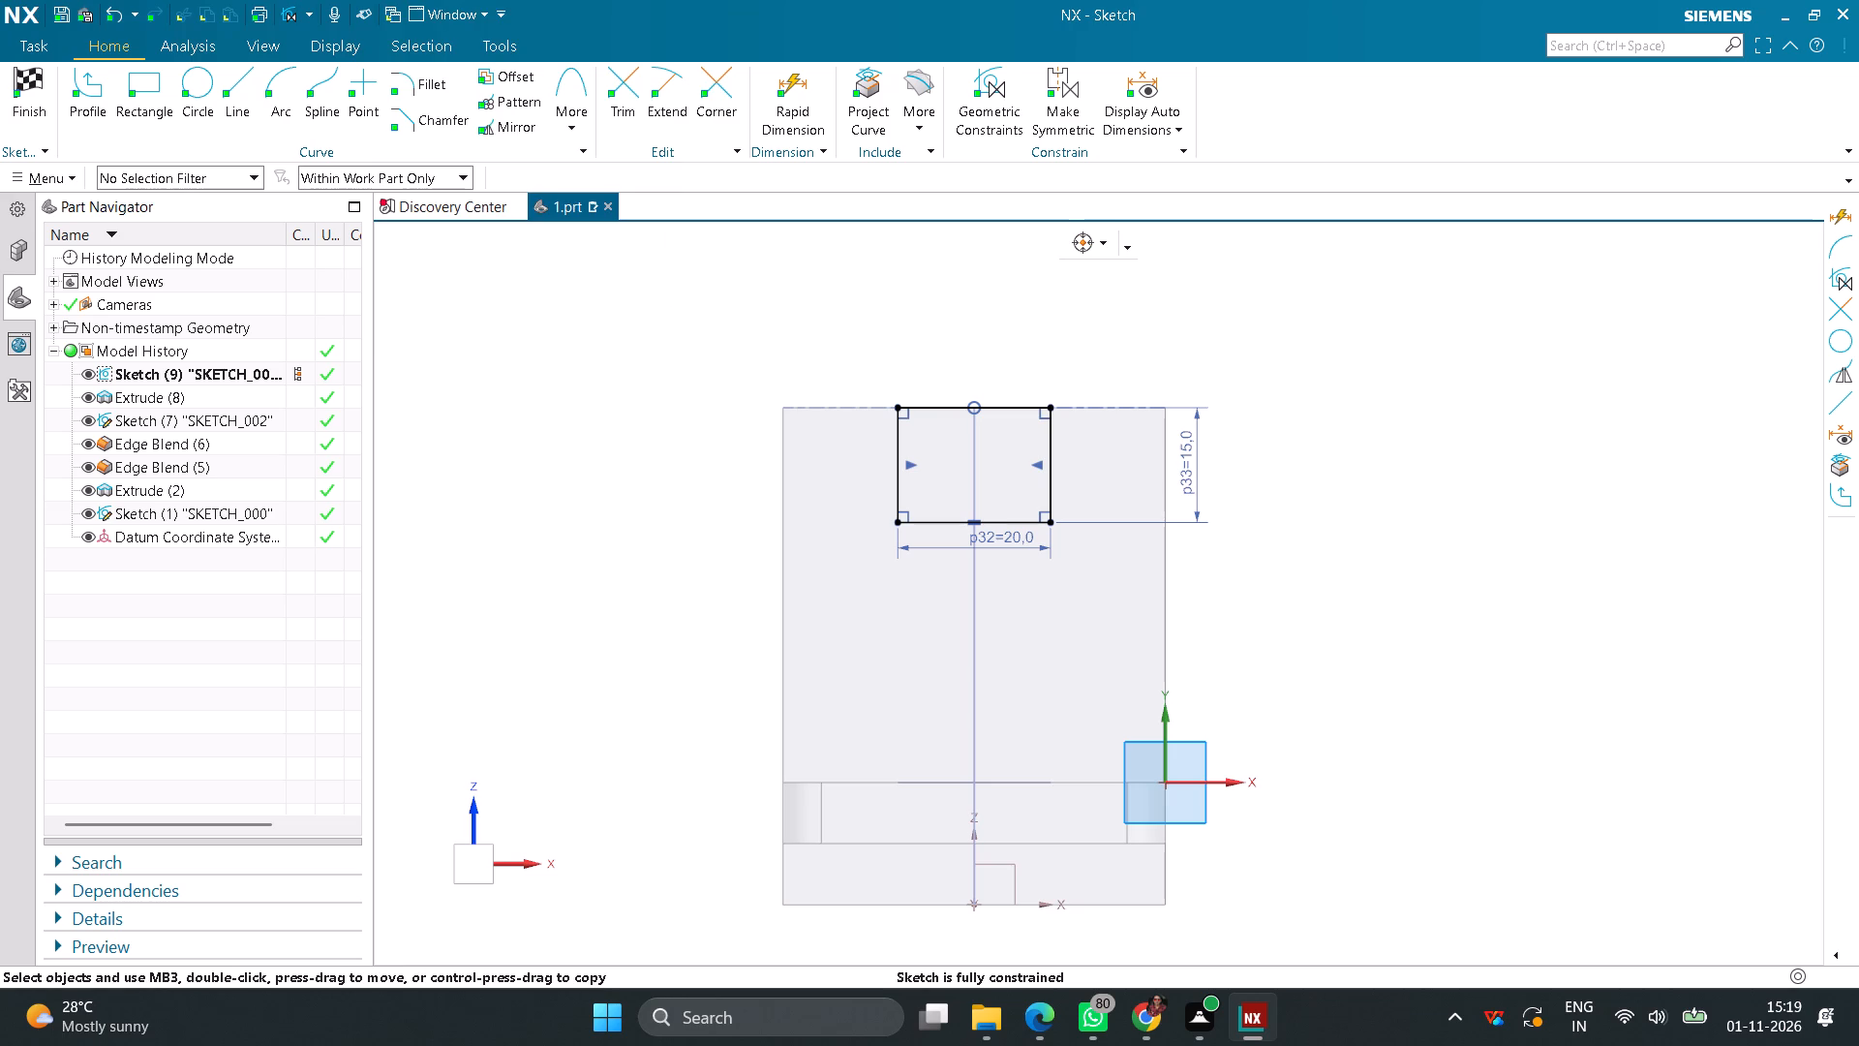
Finish the sketch and extrude the rectangle 50 mm in the reversed direction, cutting a notch through the top of the upright.
click(33, 90)
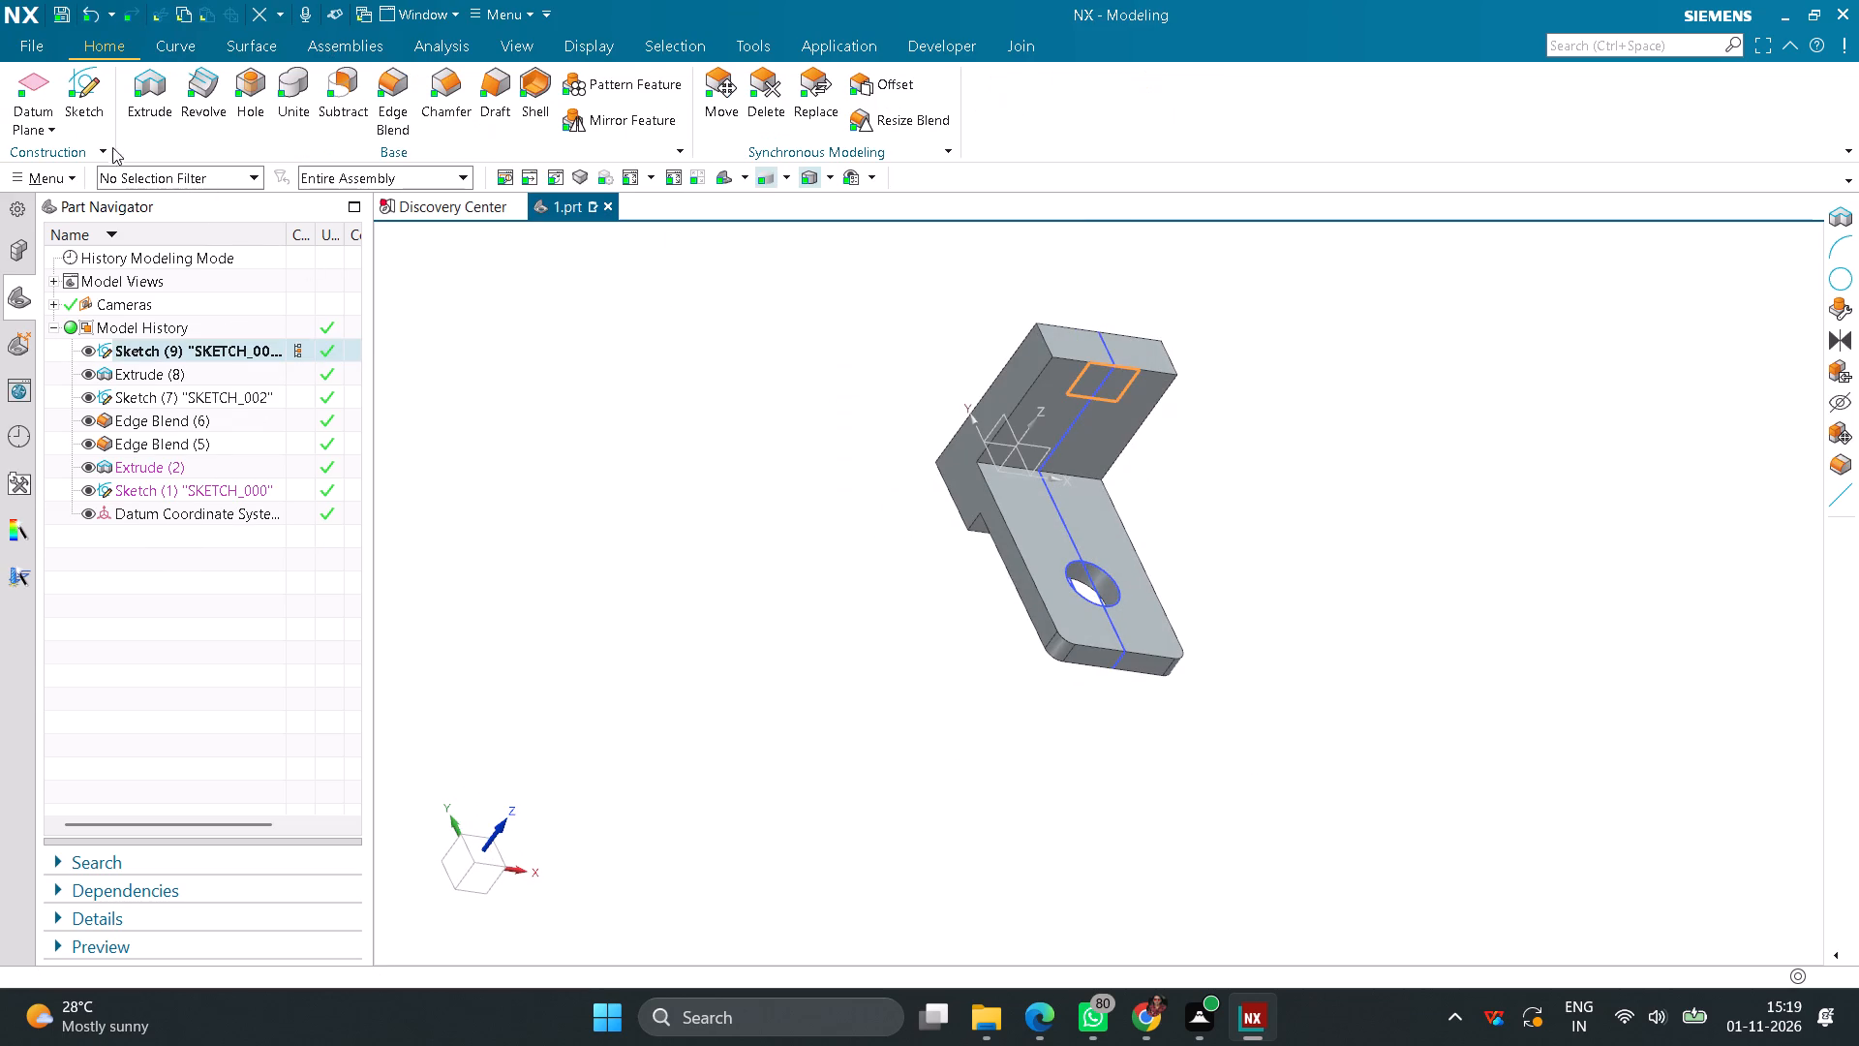
click(143, 107)
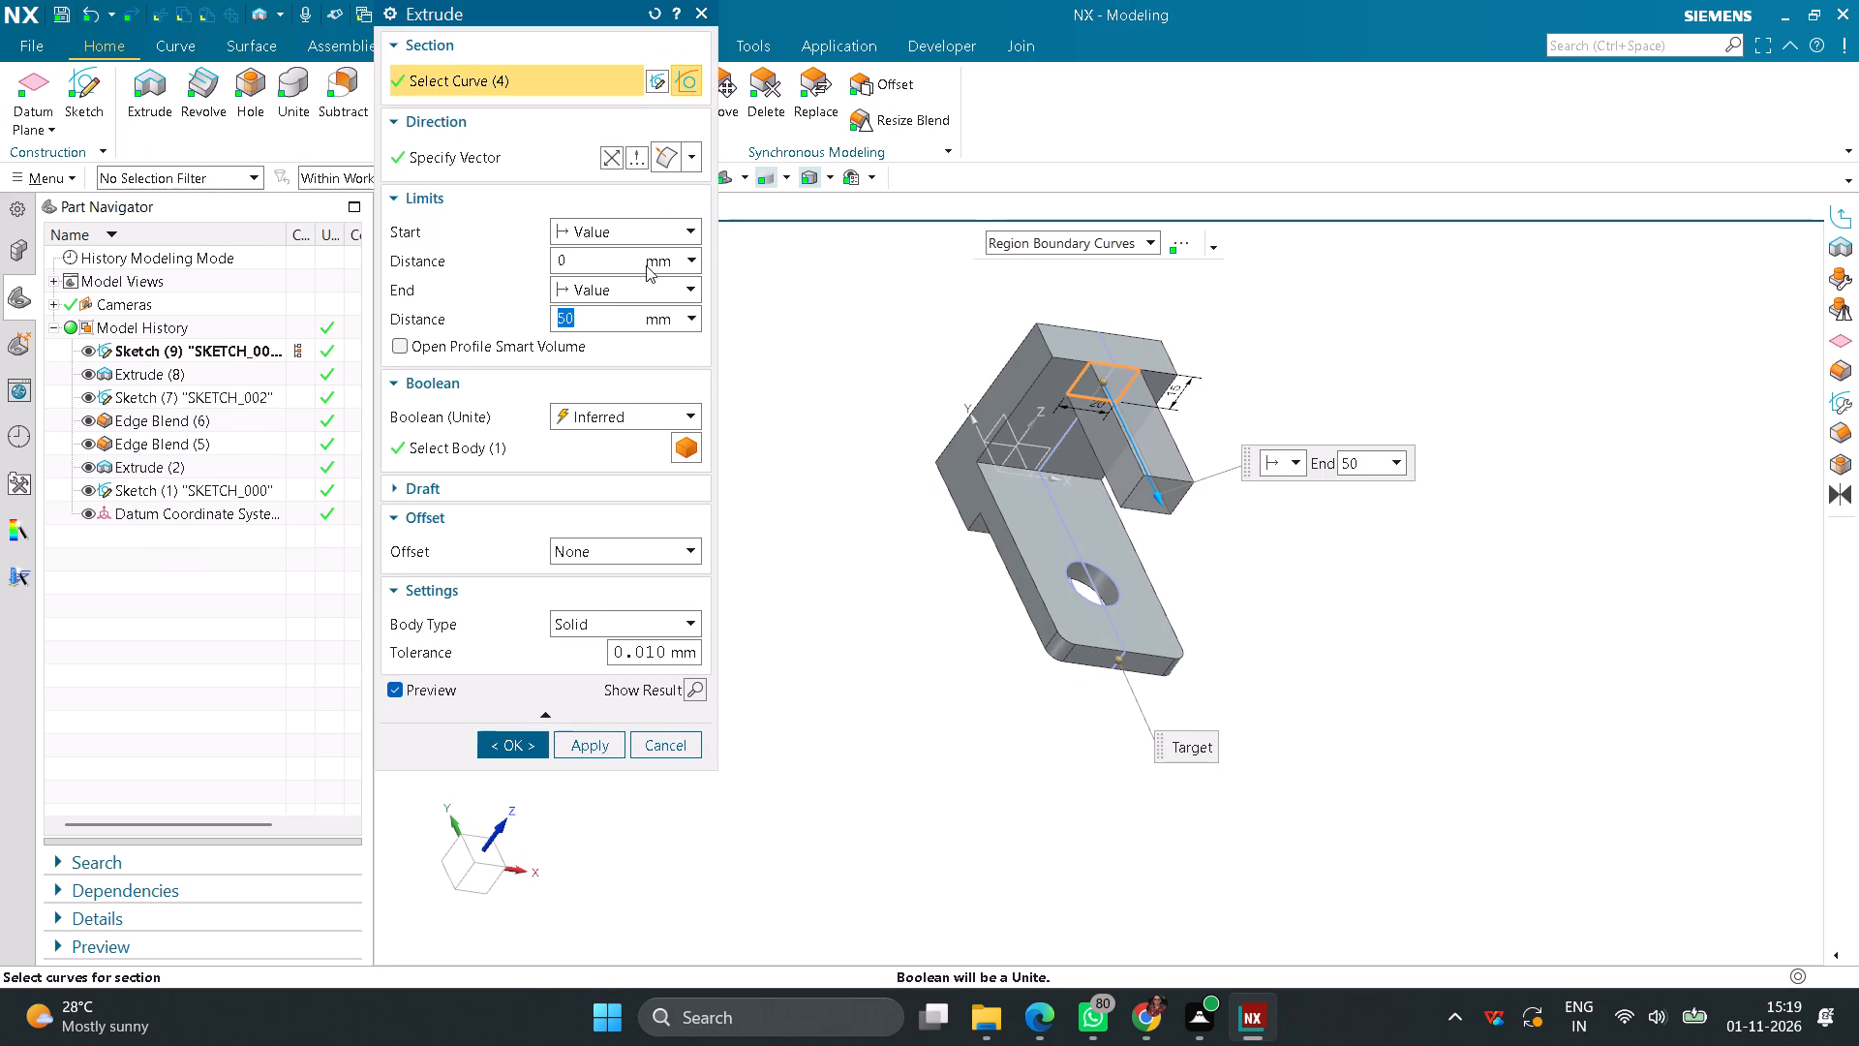
click(603, 154)
click(527, 740)
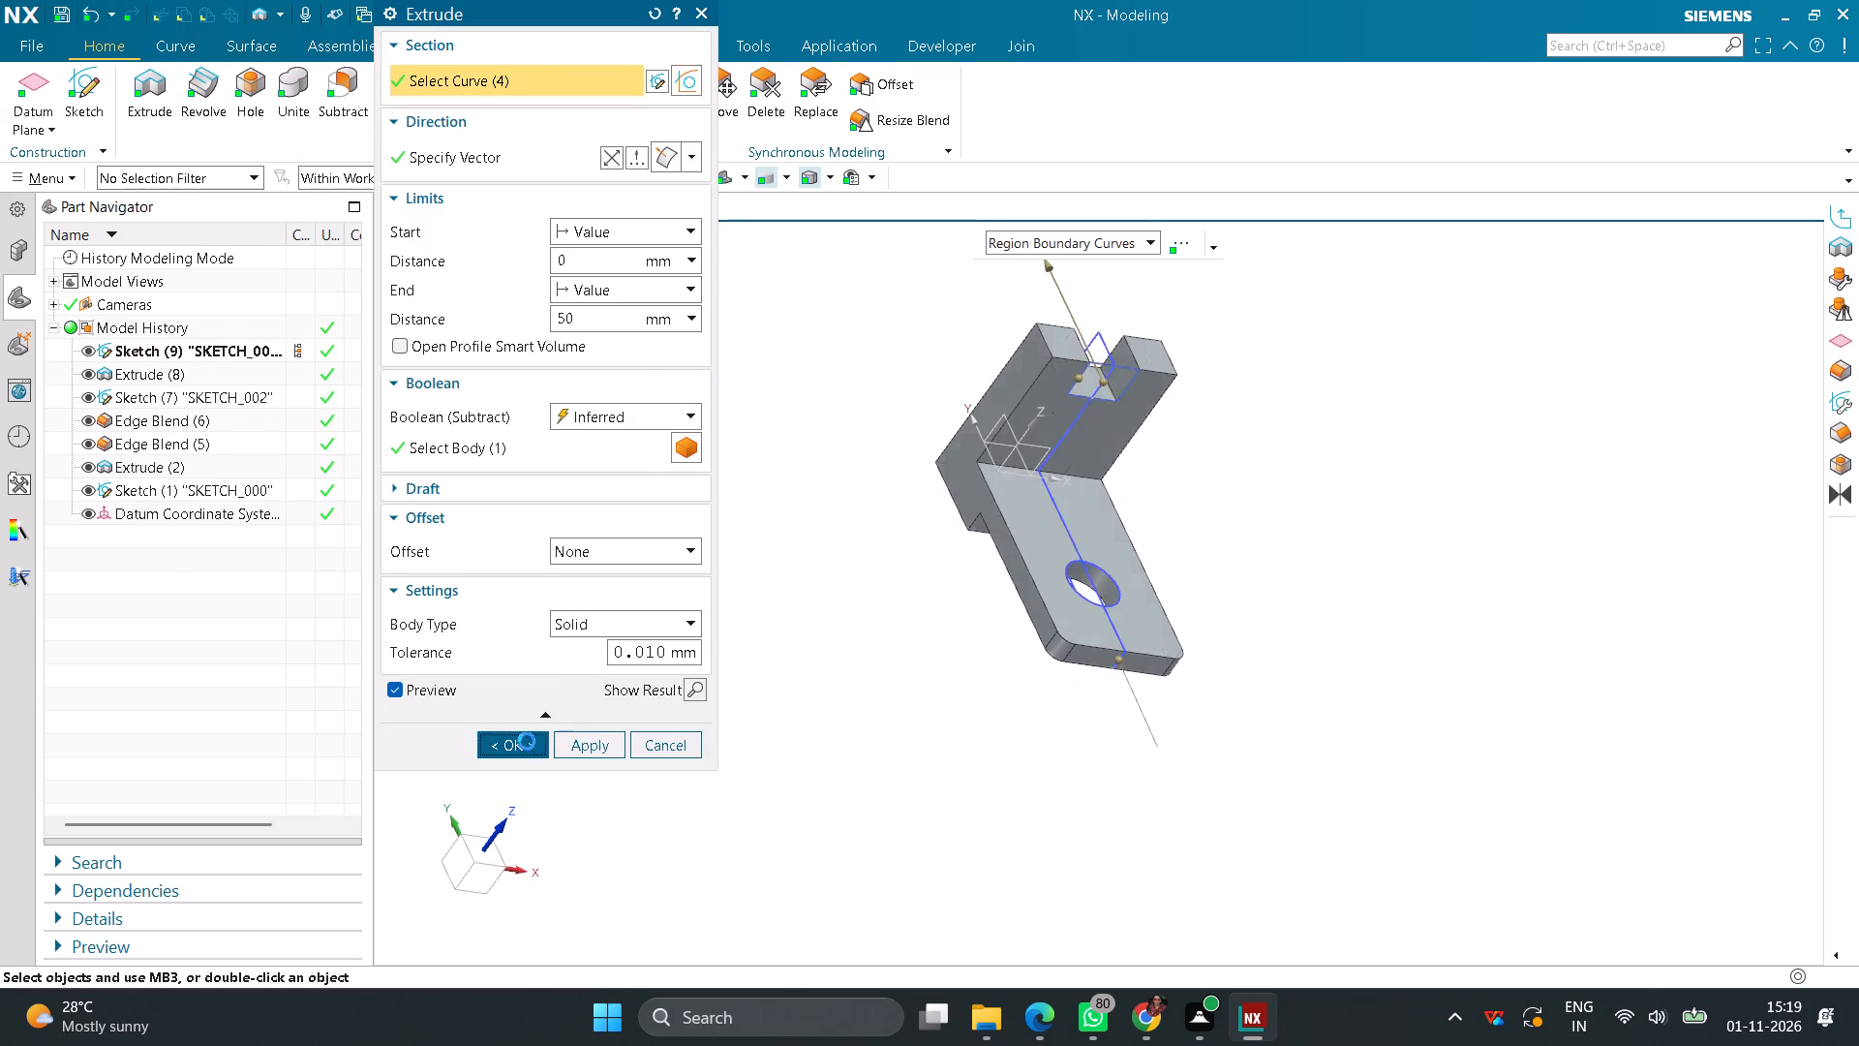
Start a sketch on the Right plane and draw a diagonal line about 30 mm long at about 229° in the corner between upright and base.
scroll(848, 648, down, 1)
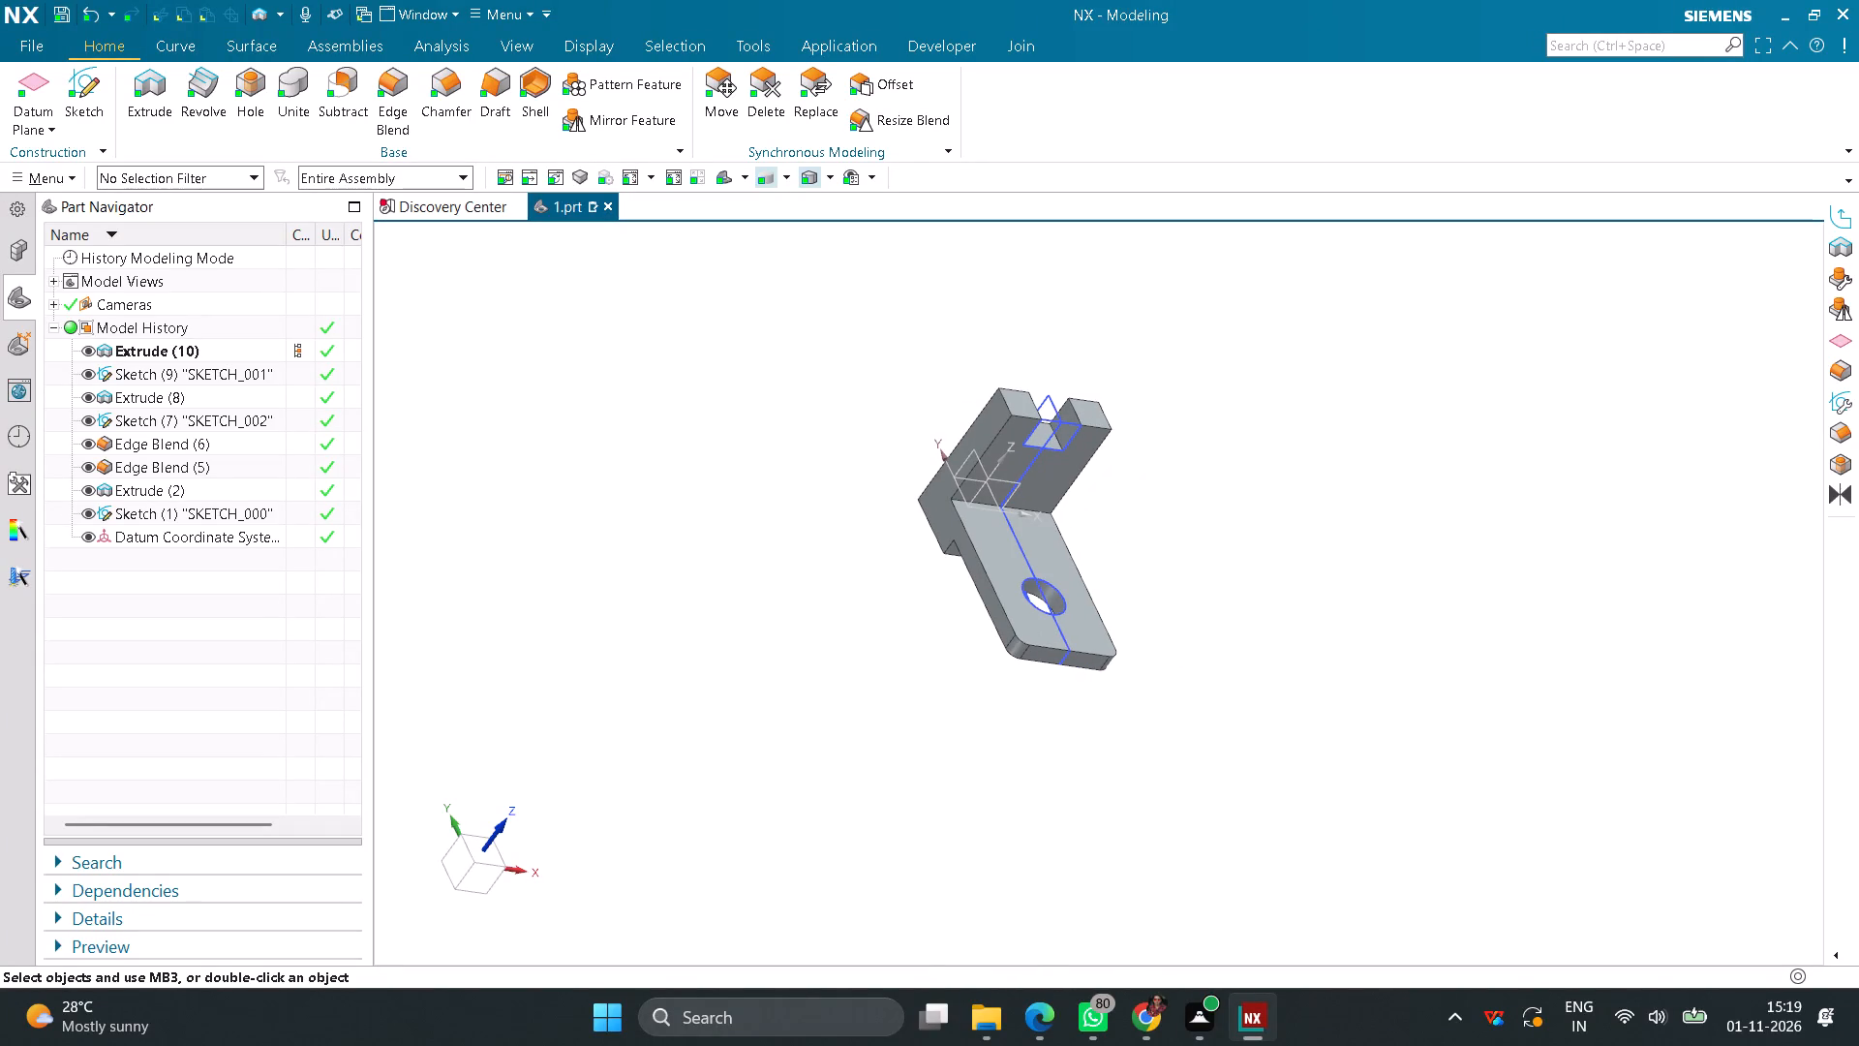
middle_drag(1170, 720, 1054, 759)
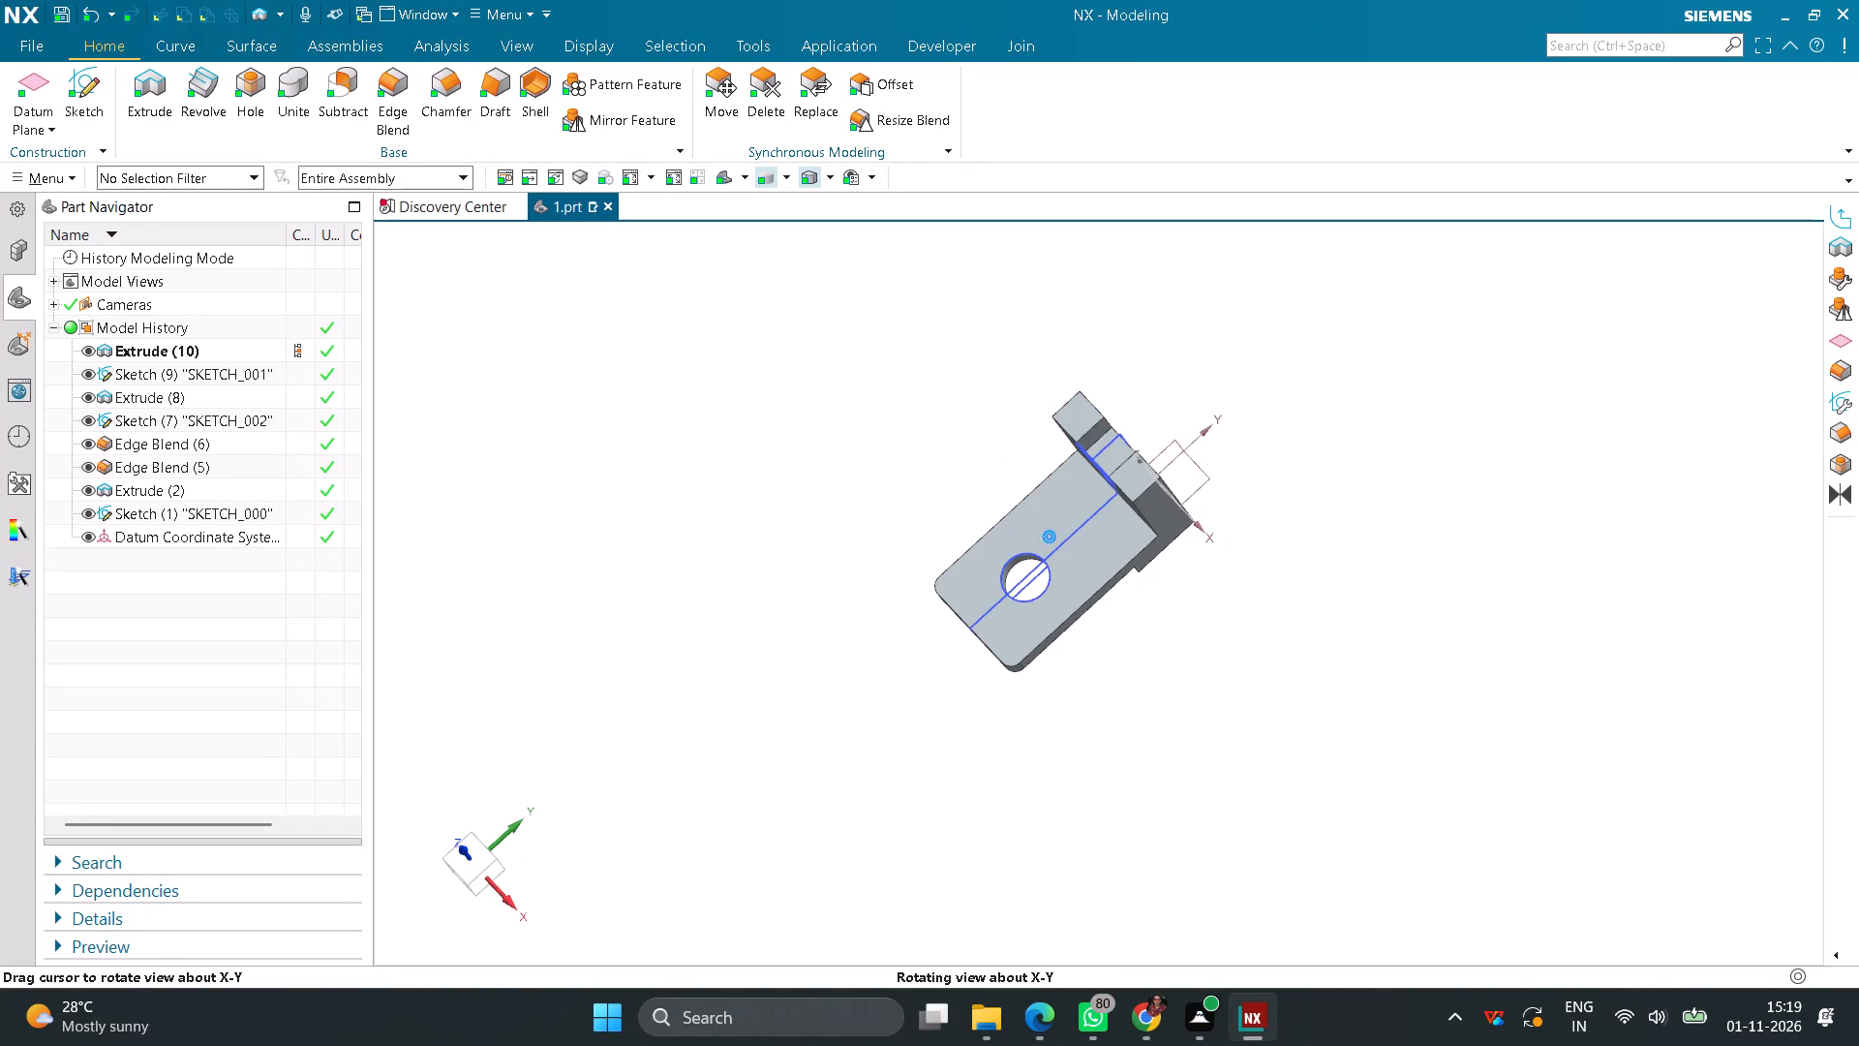
click(88, 98)
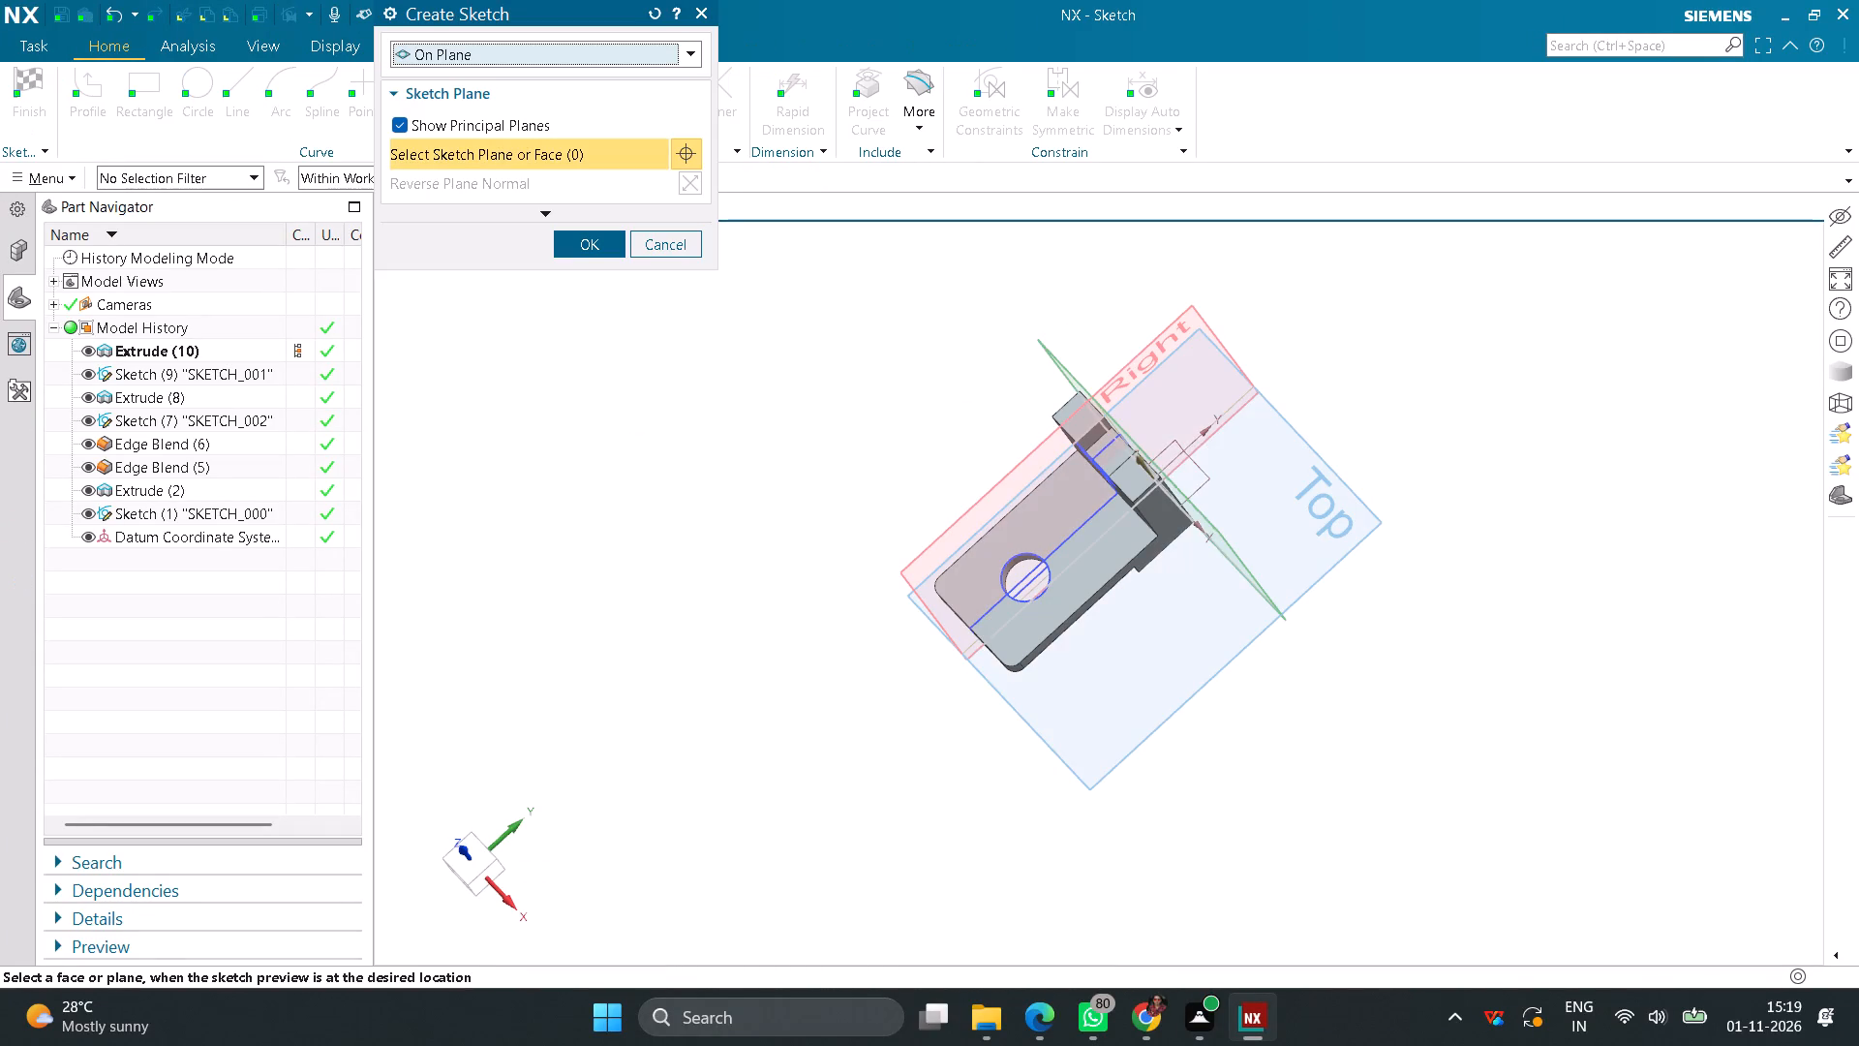
middle_drag(853, 768, 816, 684)
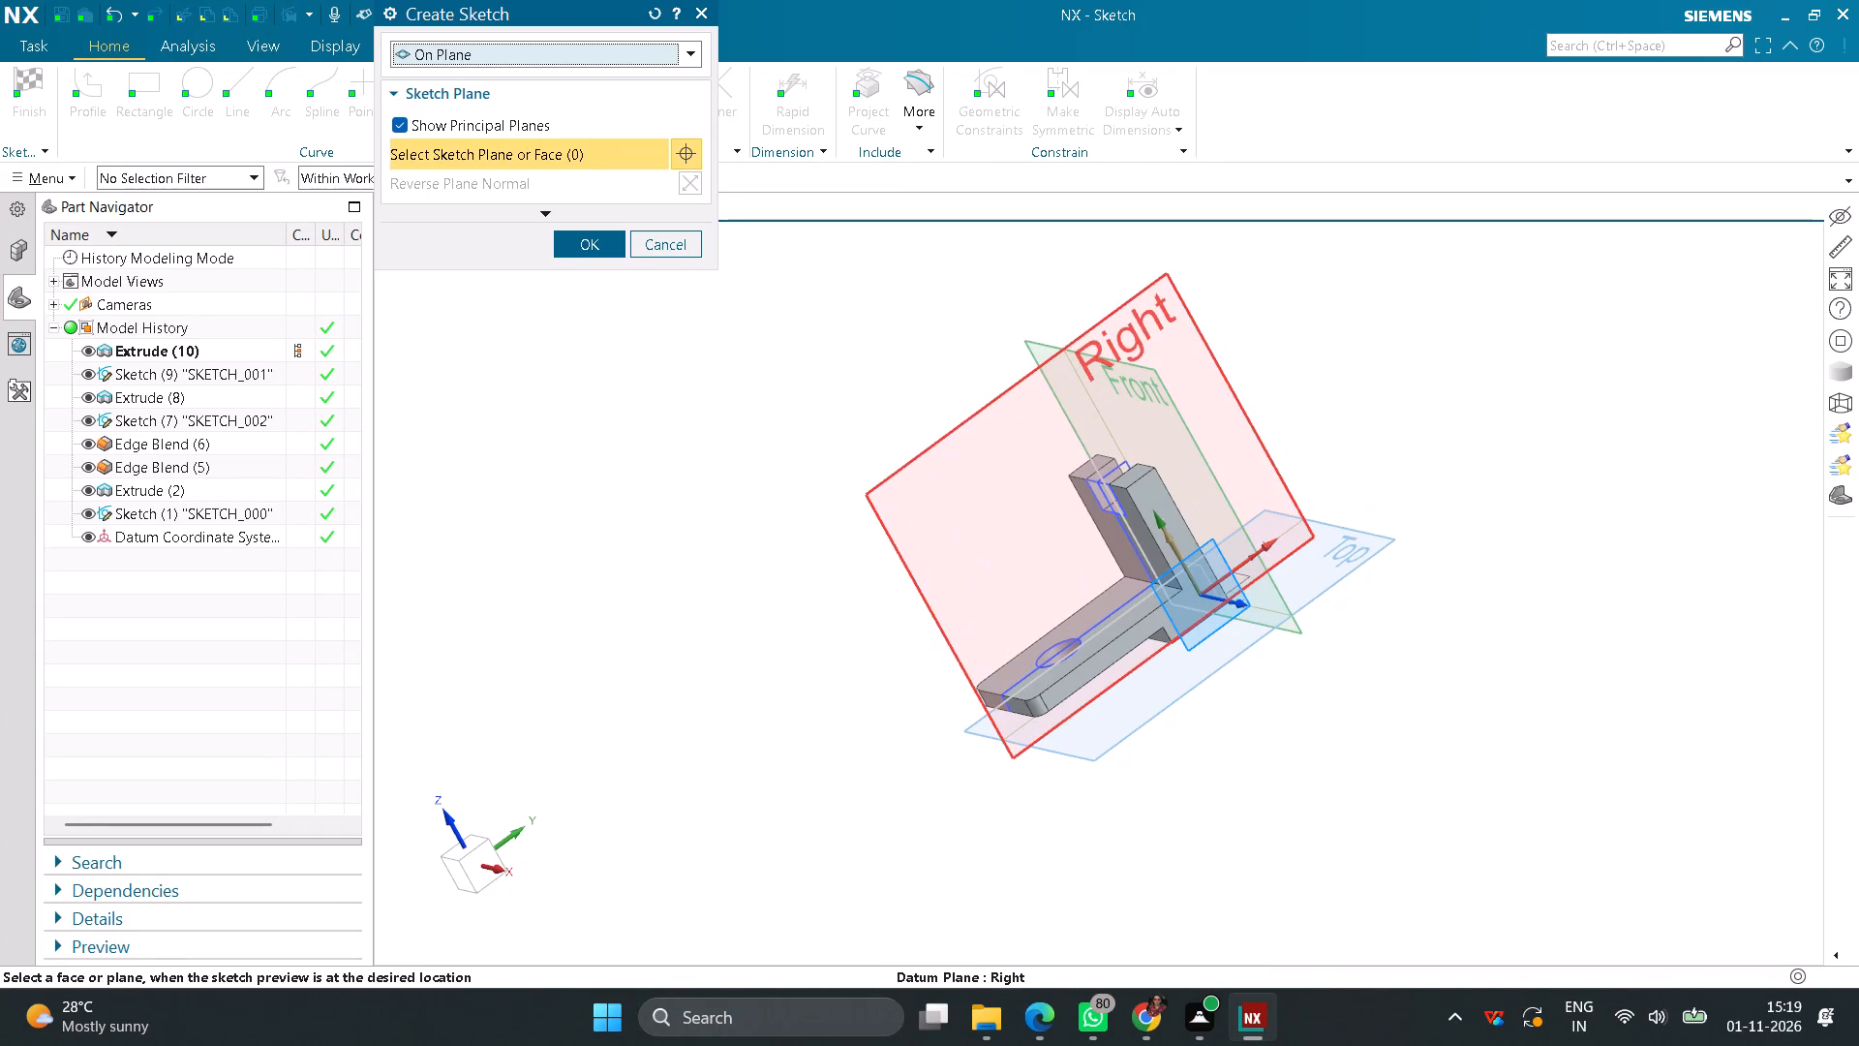
click(885, 525)
click(593, 251)
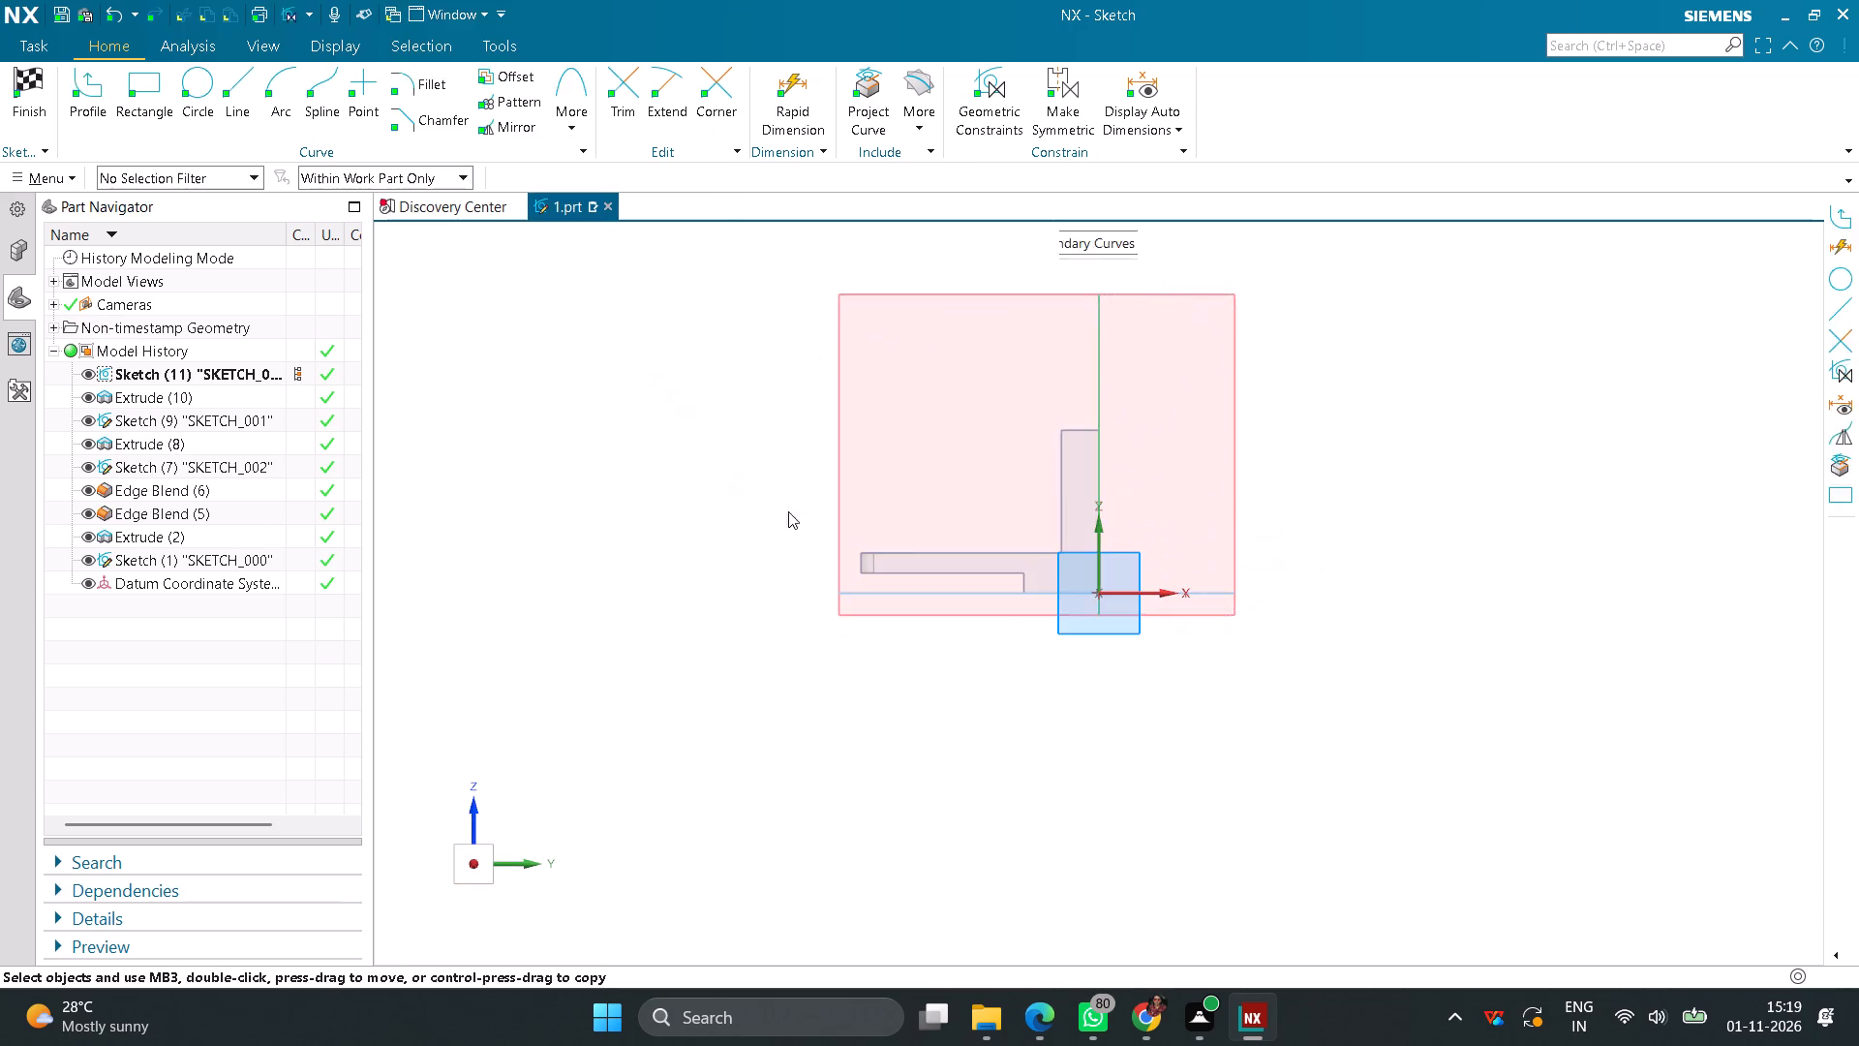
click(245, 90)
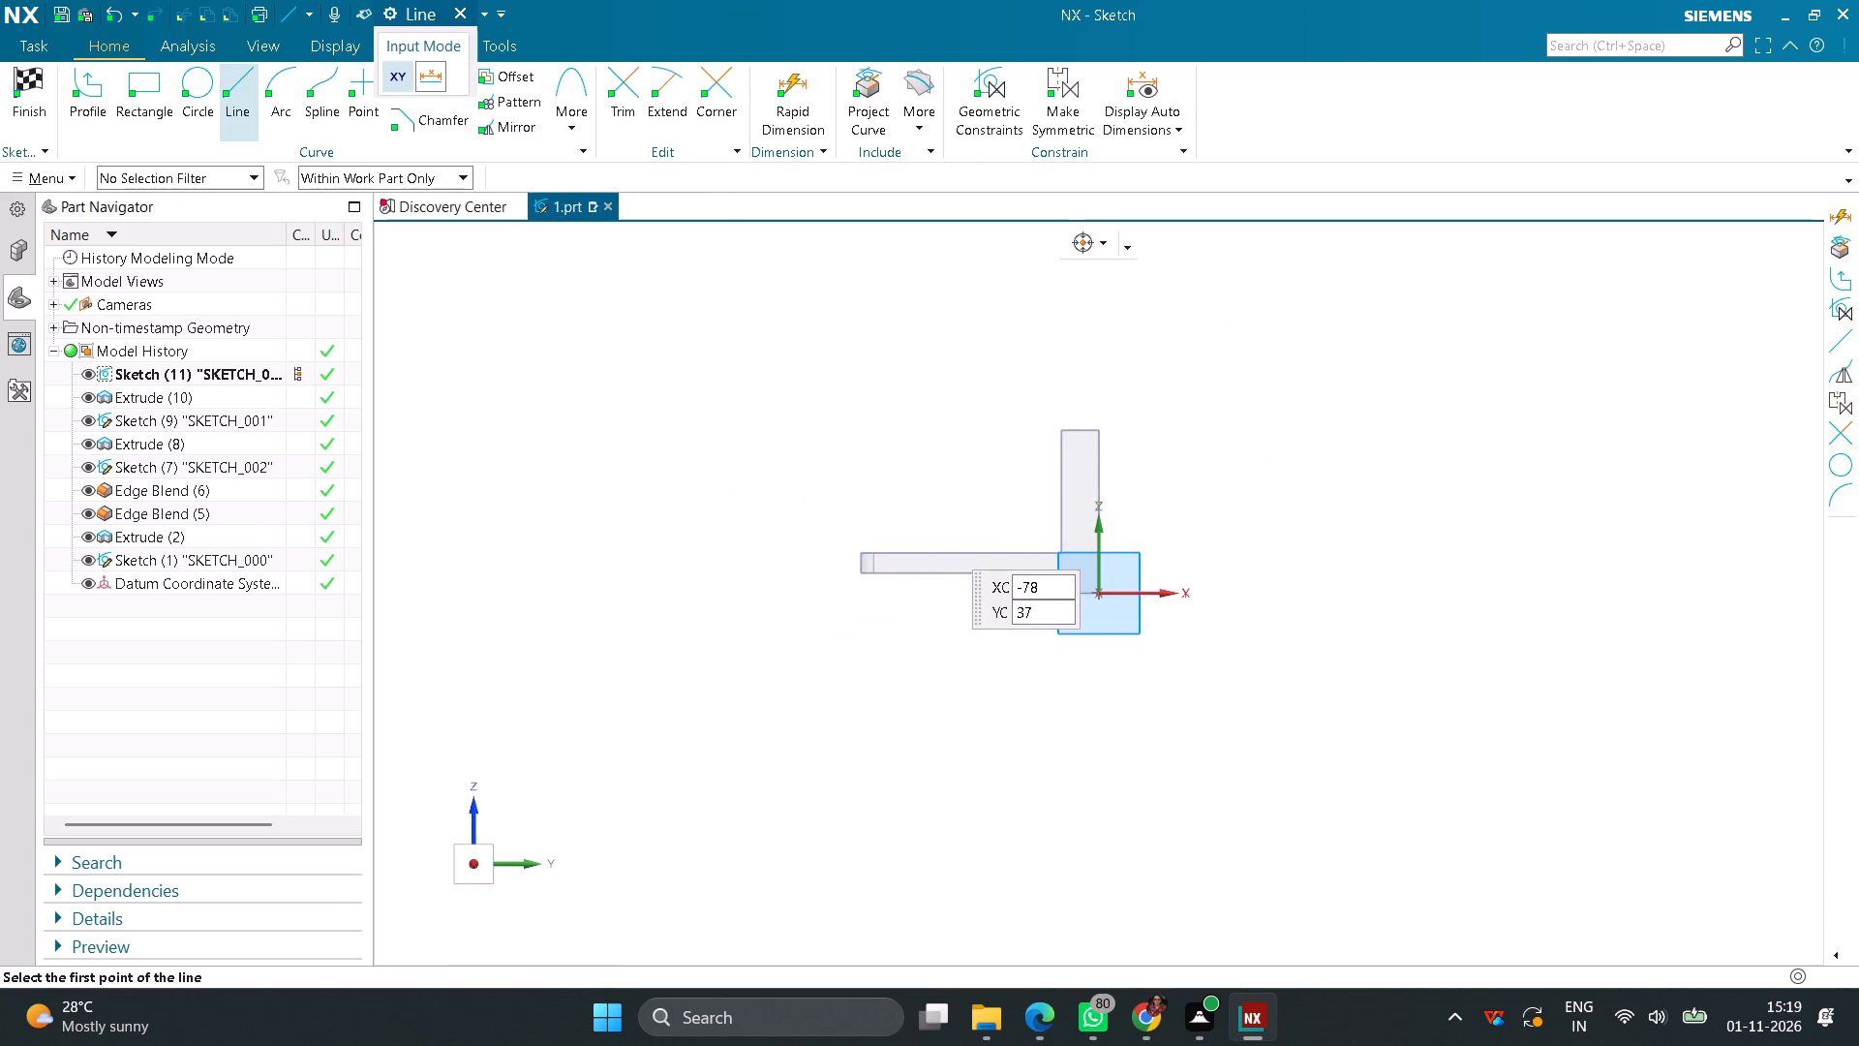
scroll(911, 498, up, 1)
click(1069, 465)
click(1005, 535)
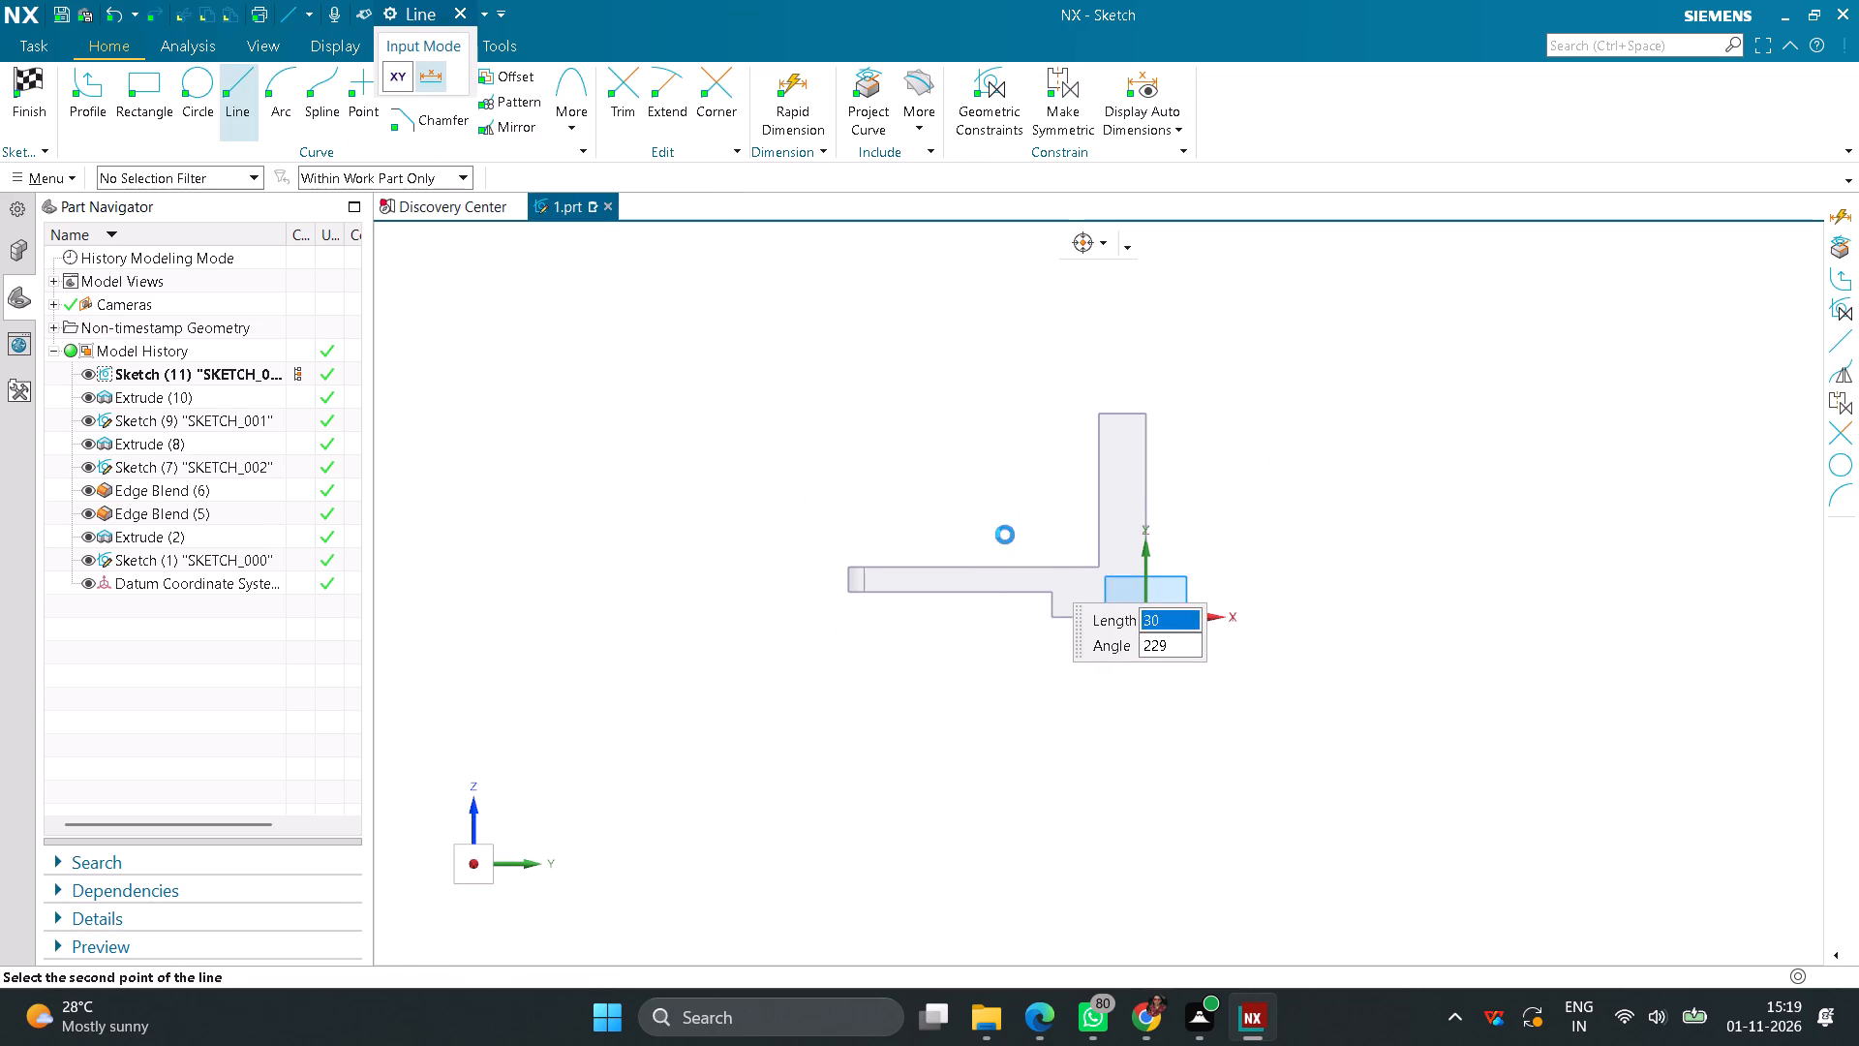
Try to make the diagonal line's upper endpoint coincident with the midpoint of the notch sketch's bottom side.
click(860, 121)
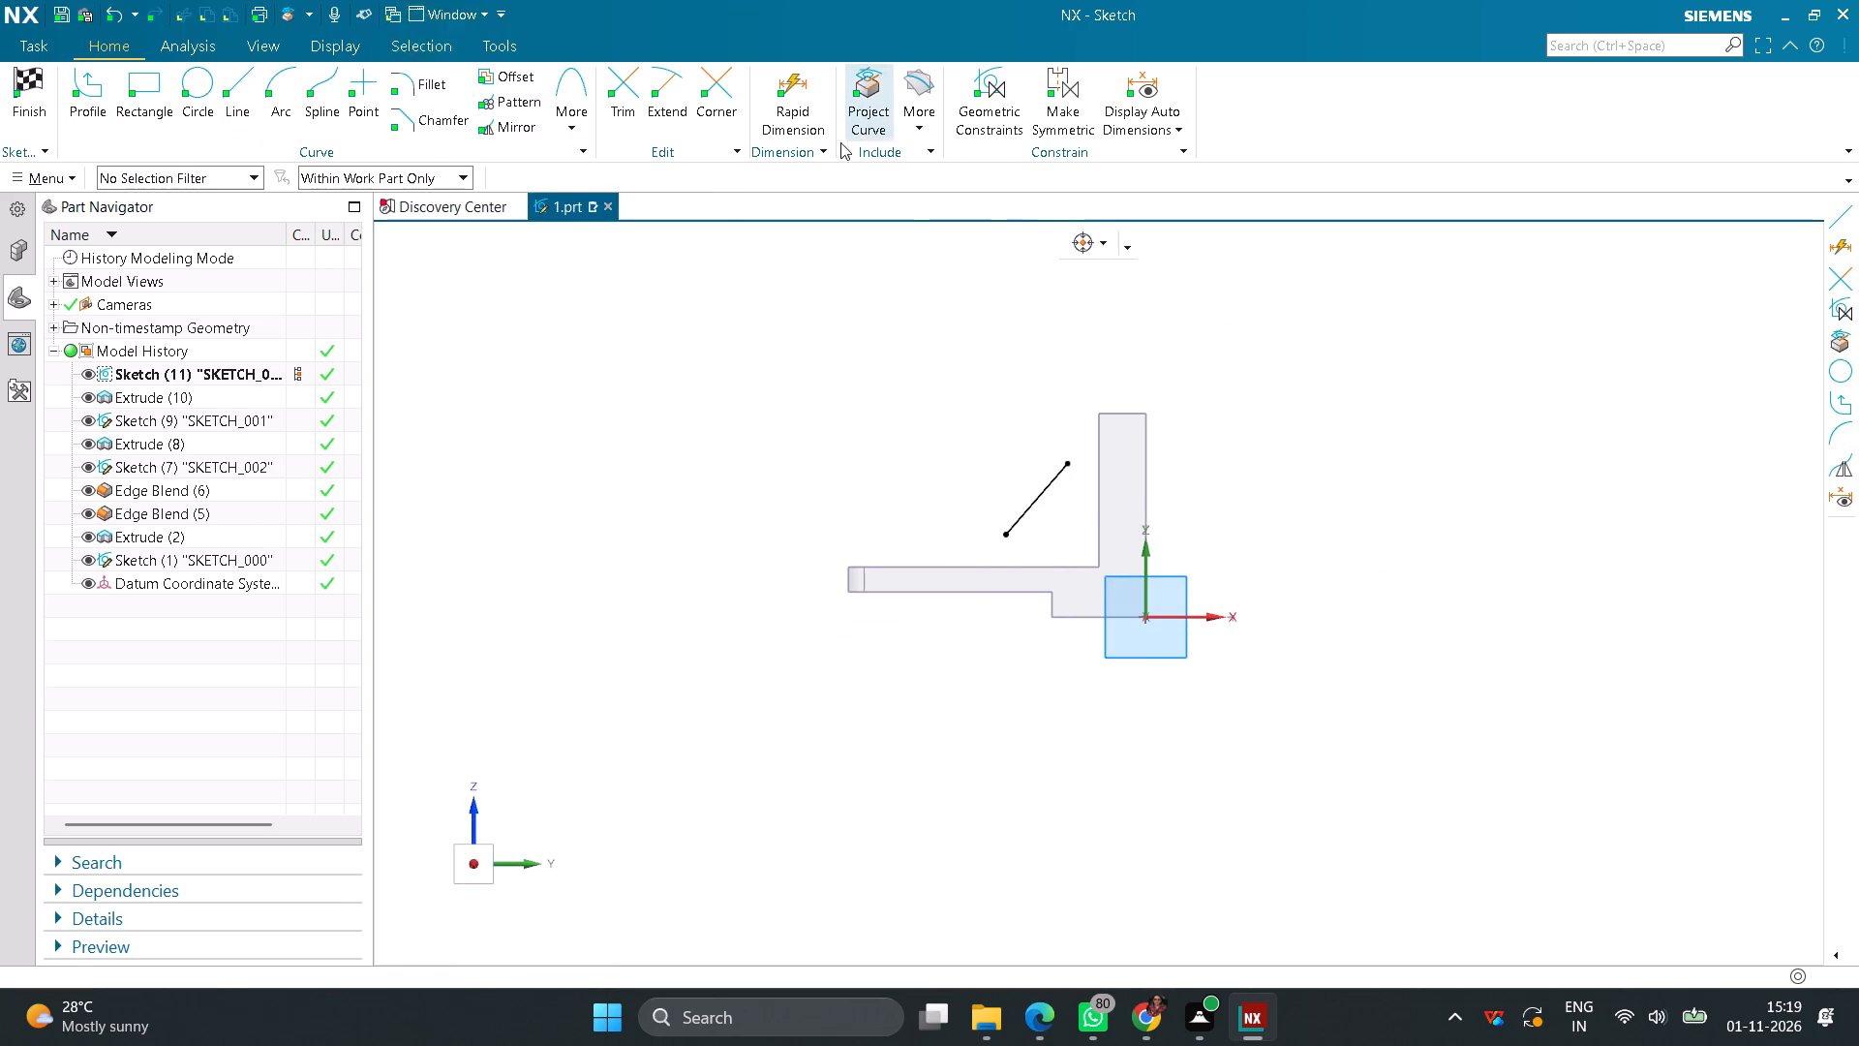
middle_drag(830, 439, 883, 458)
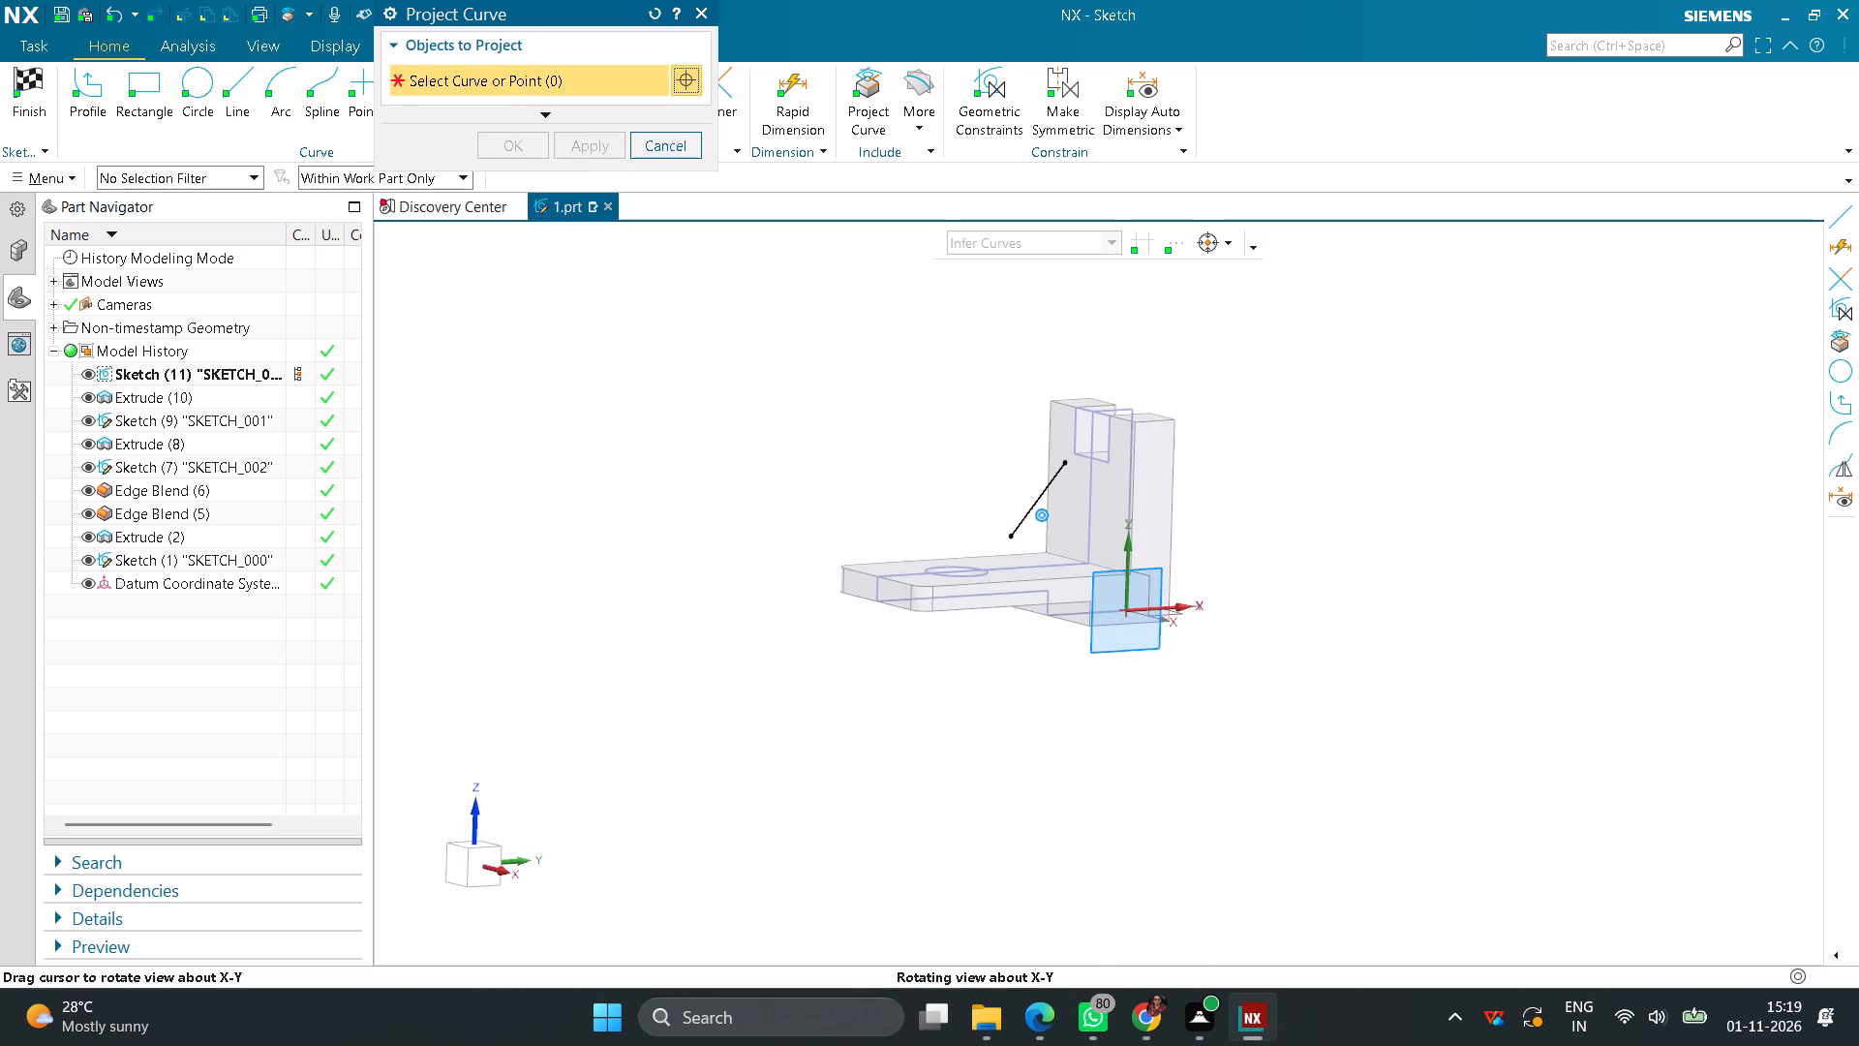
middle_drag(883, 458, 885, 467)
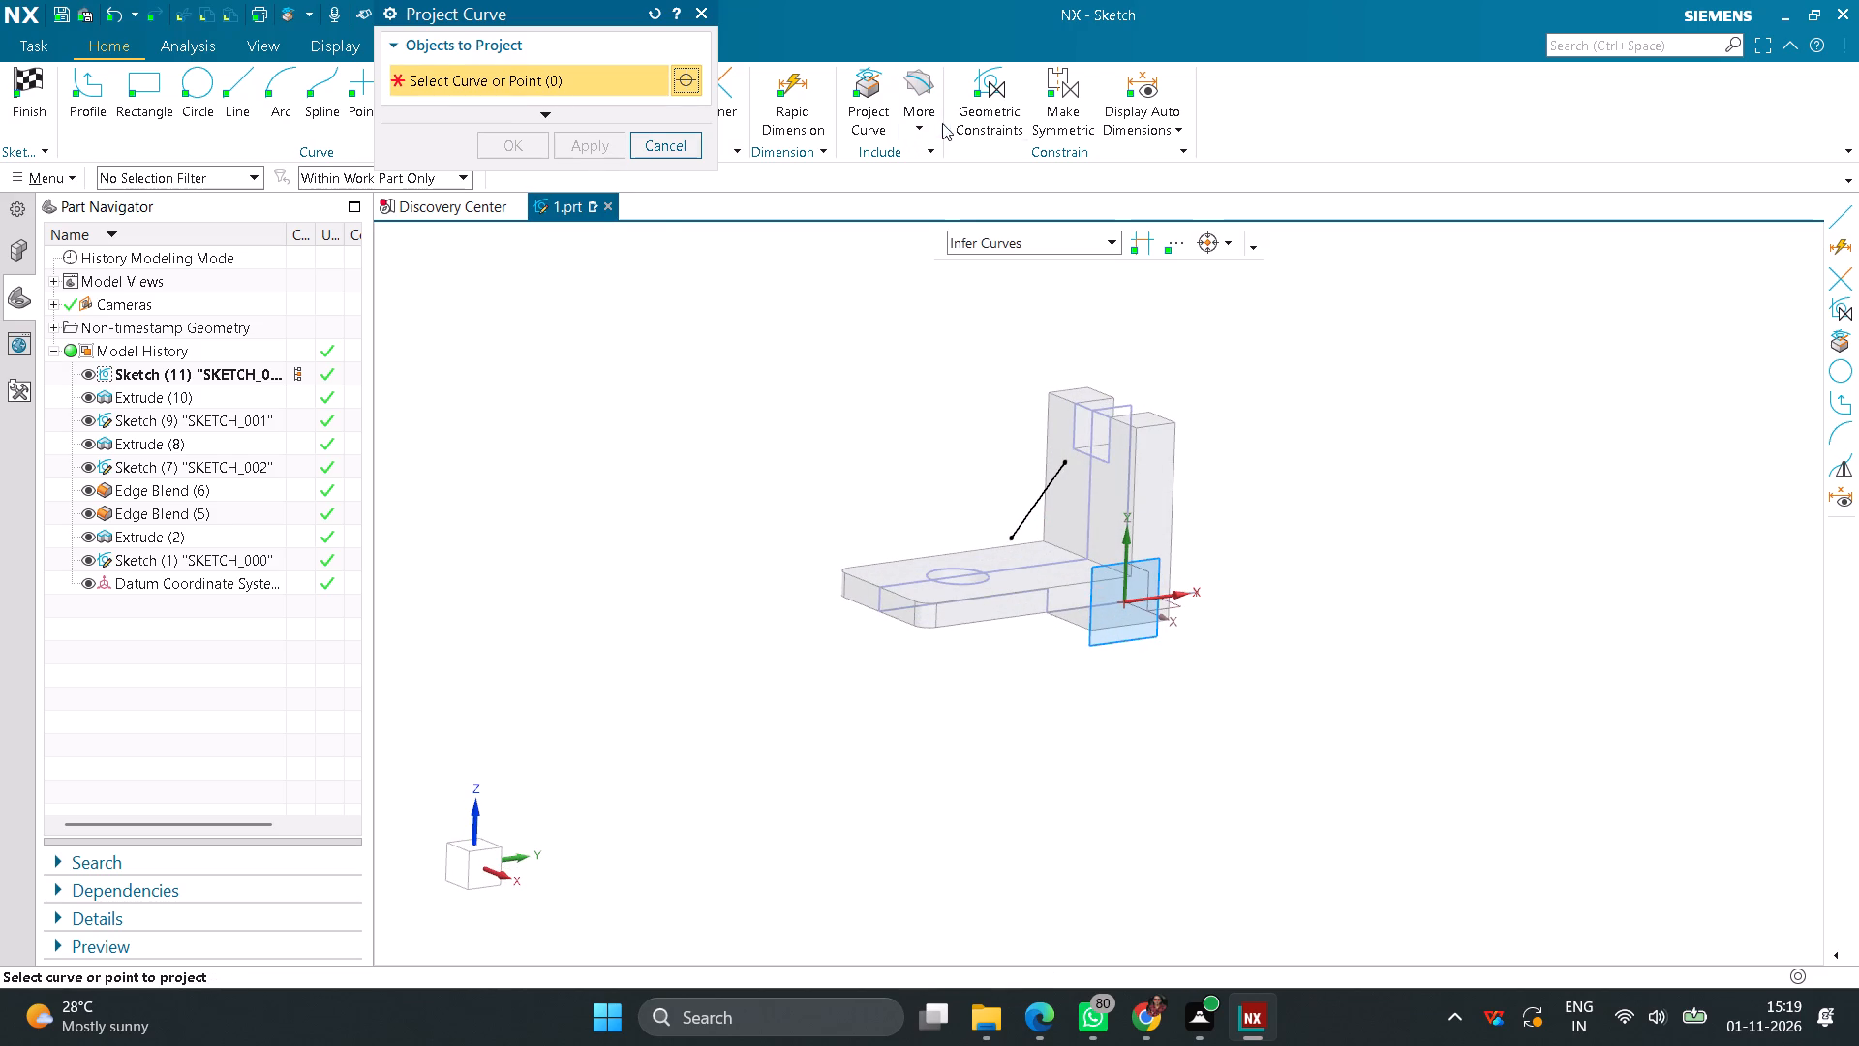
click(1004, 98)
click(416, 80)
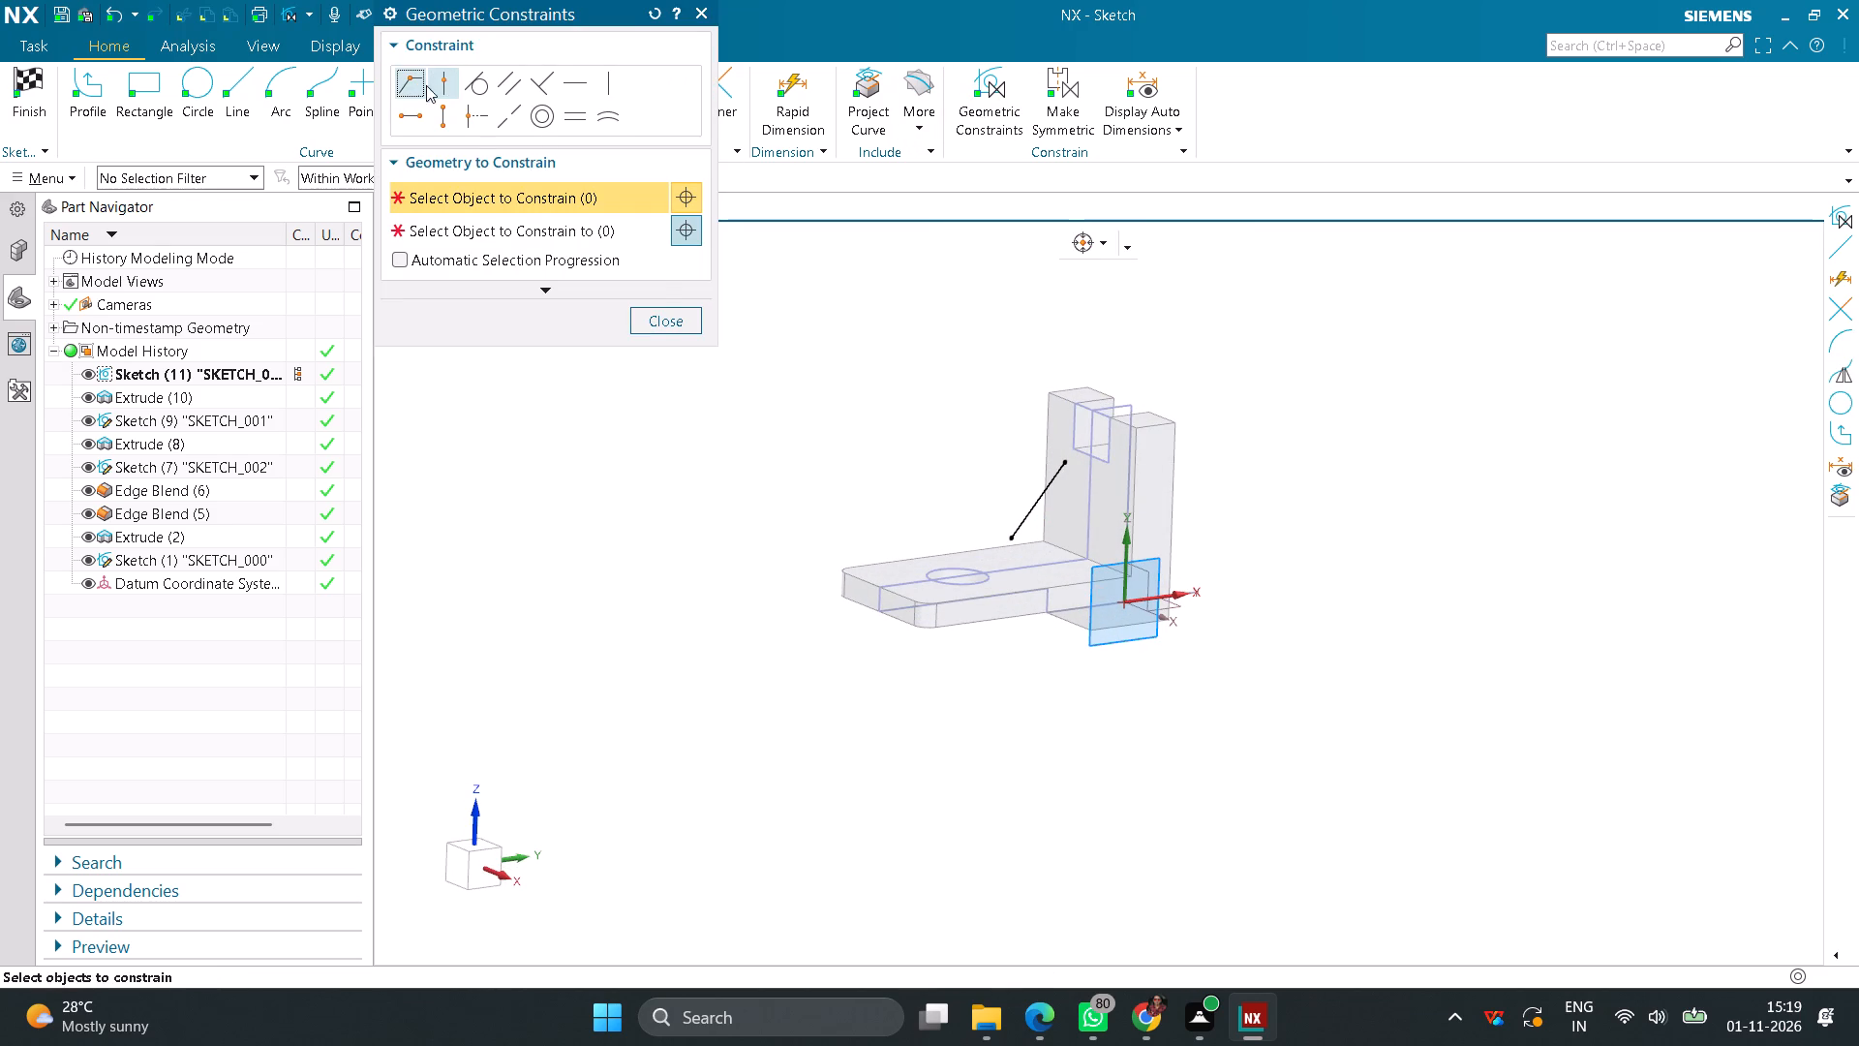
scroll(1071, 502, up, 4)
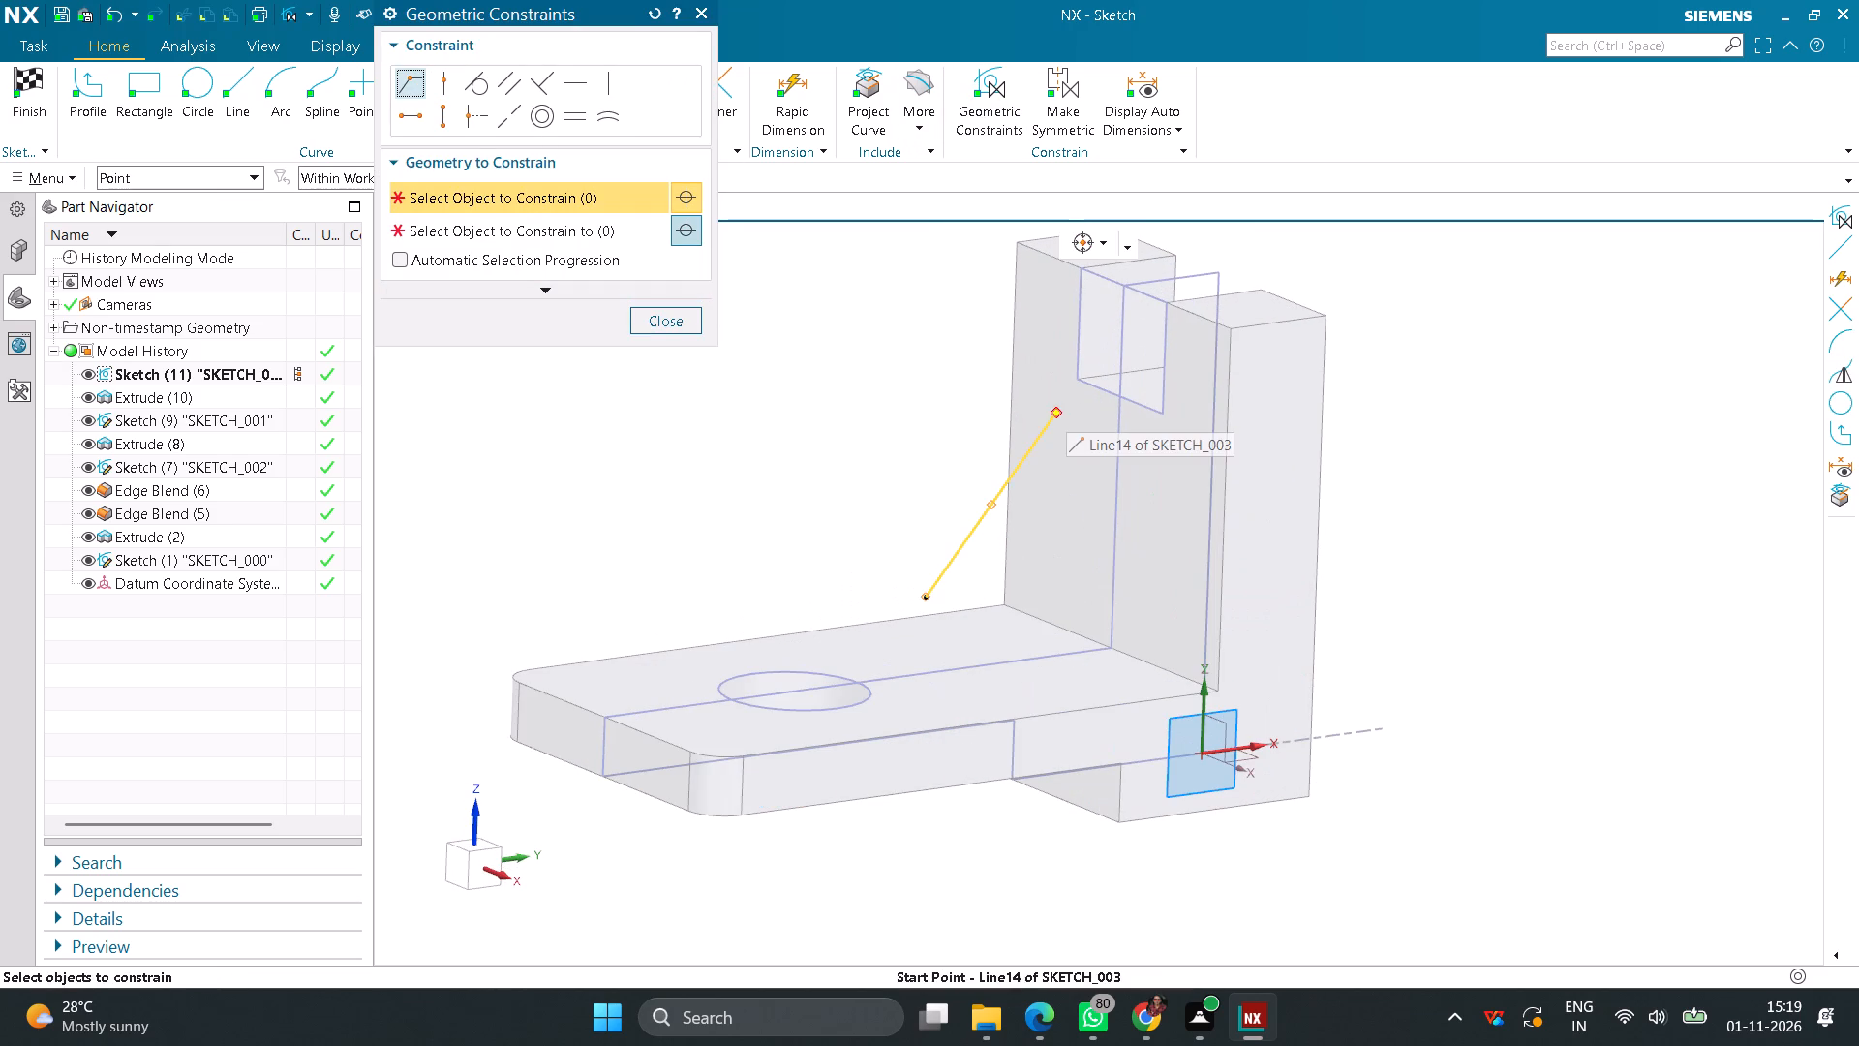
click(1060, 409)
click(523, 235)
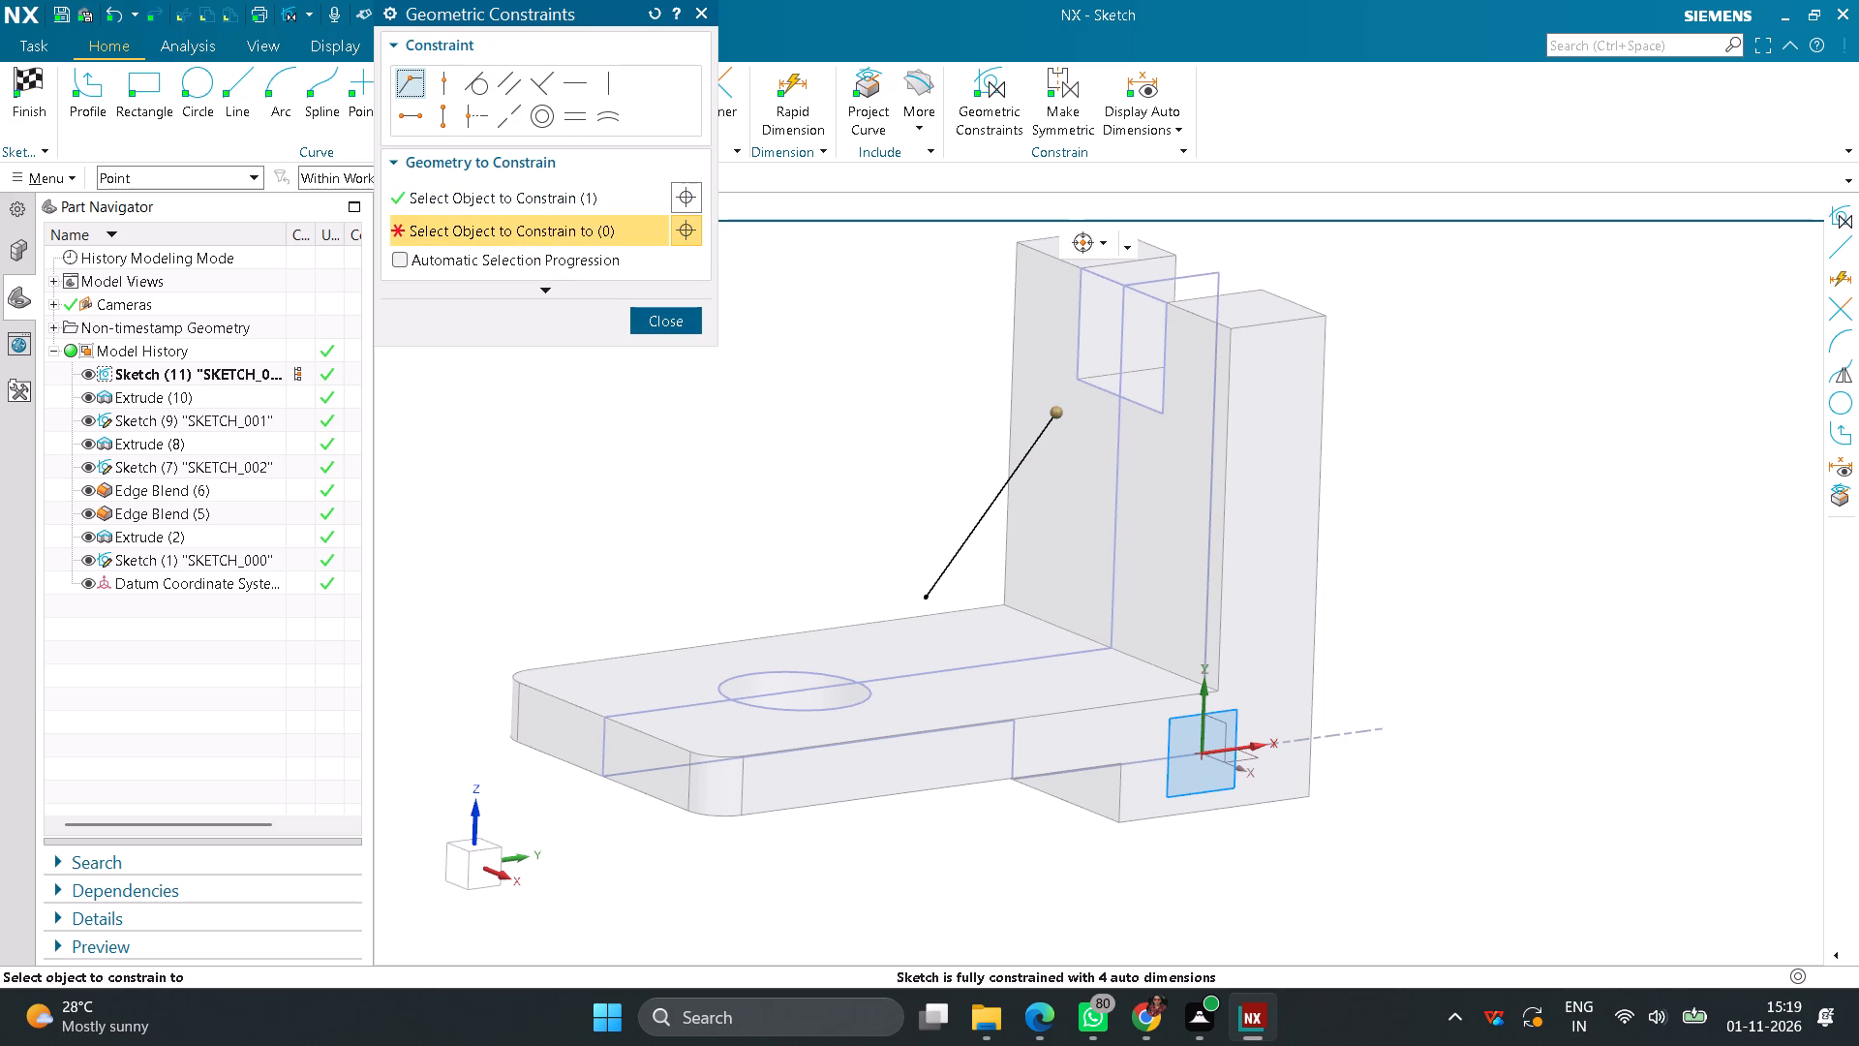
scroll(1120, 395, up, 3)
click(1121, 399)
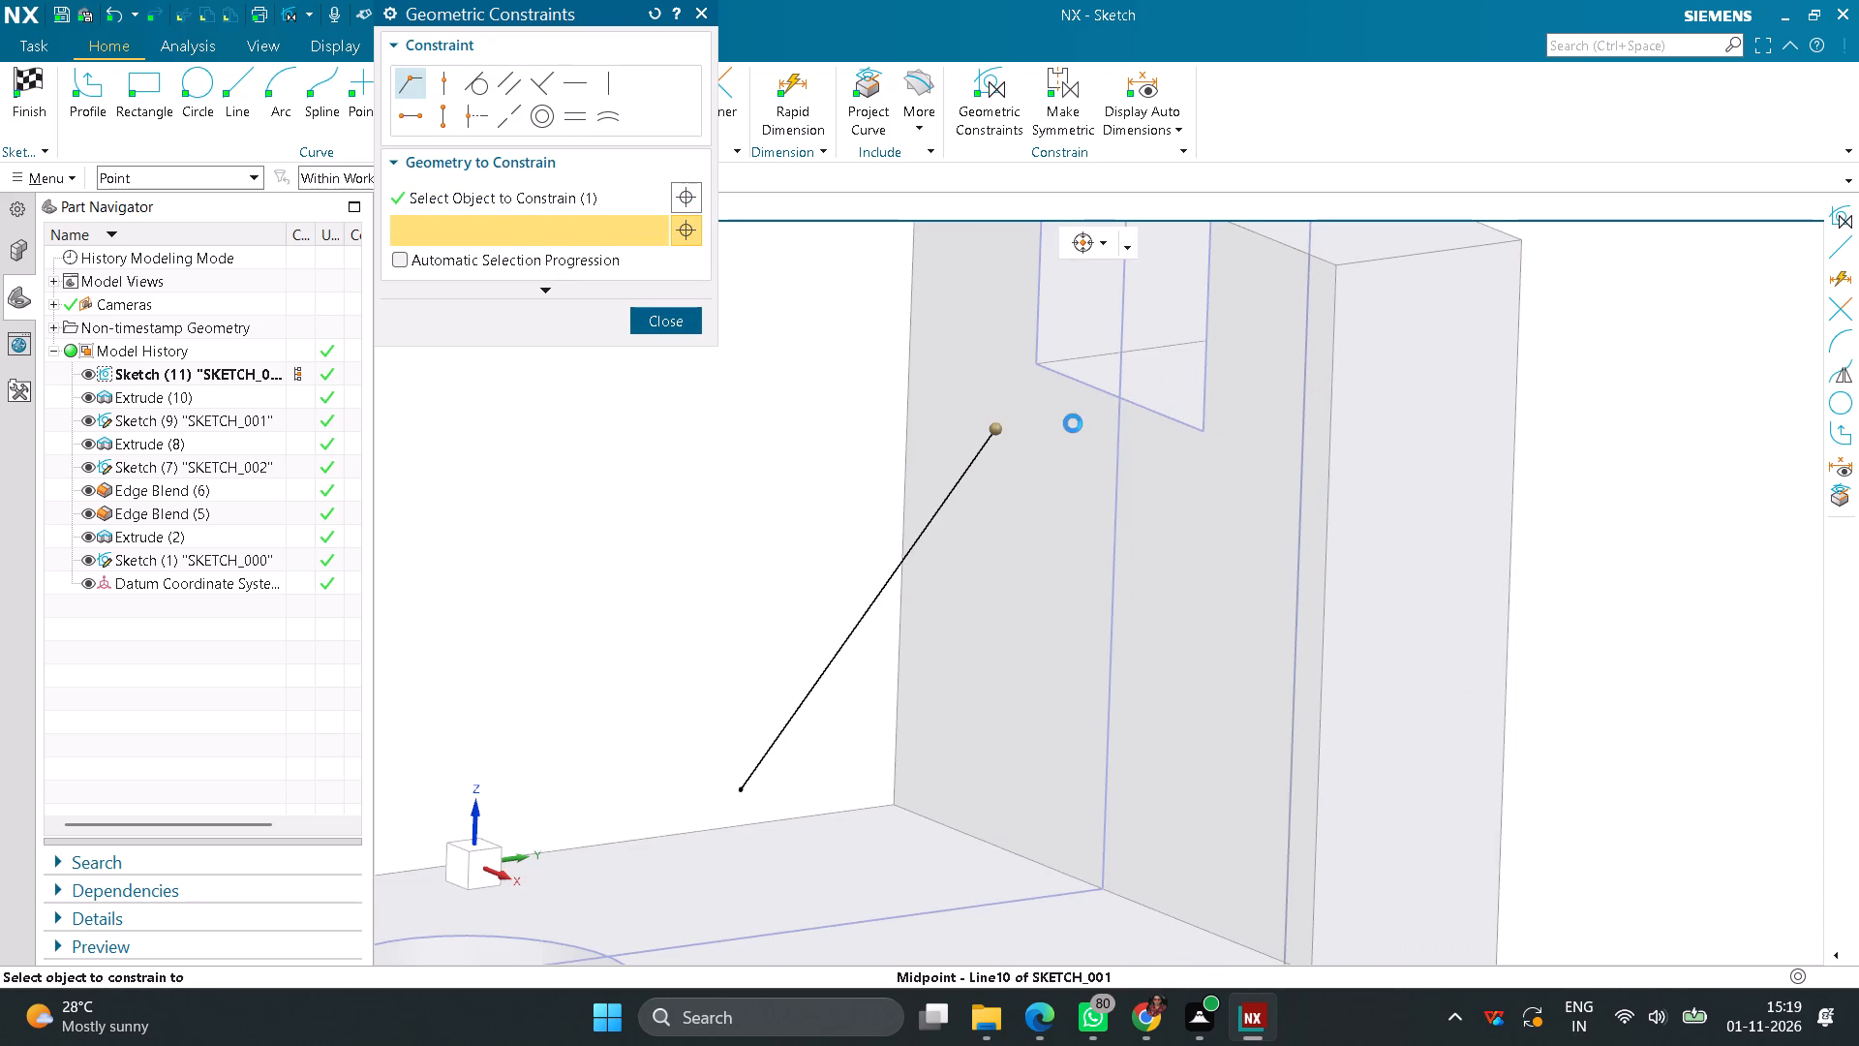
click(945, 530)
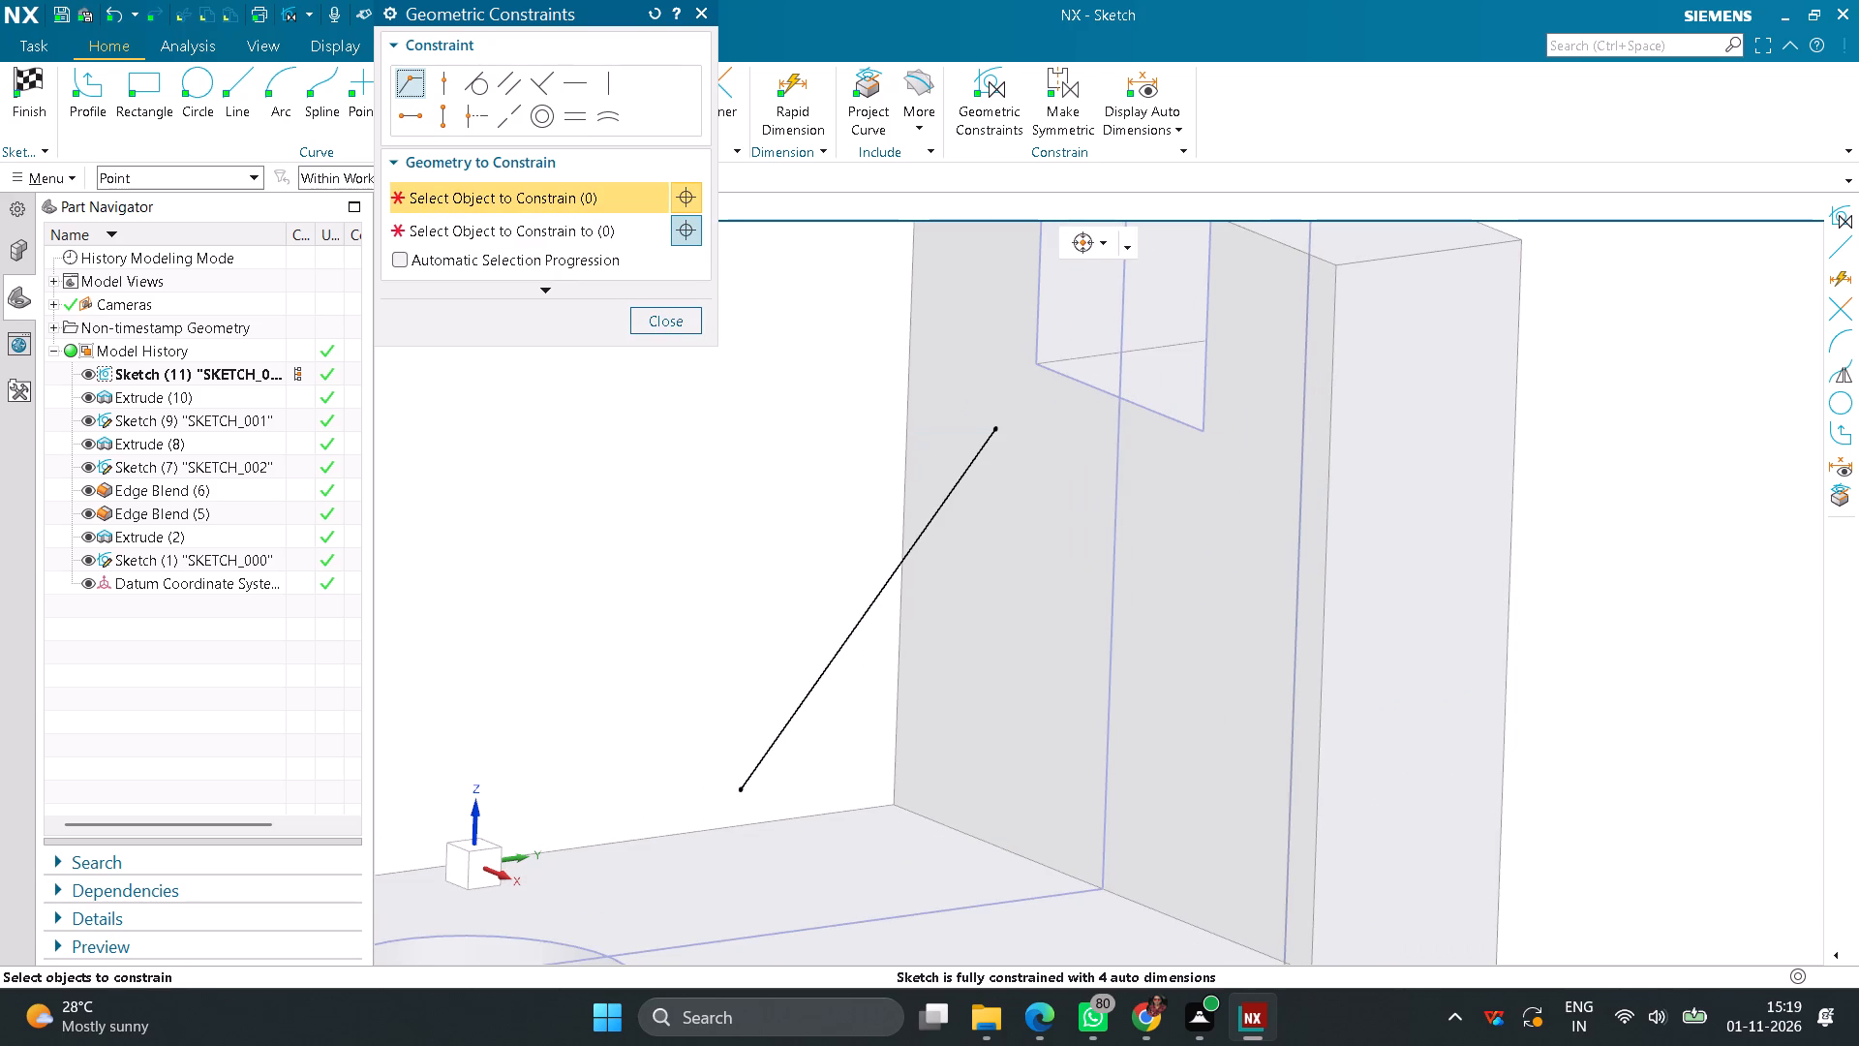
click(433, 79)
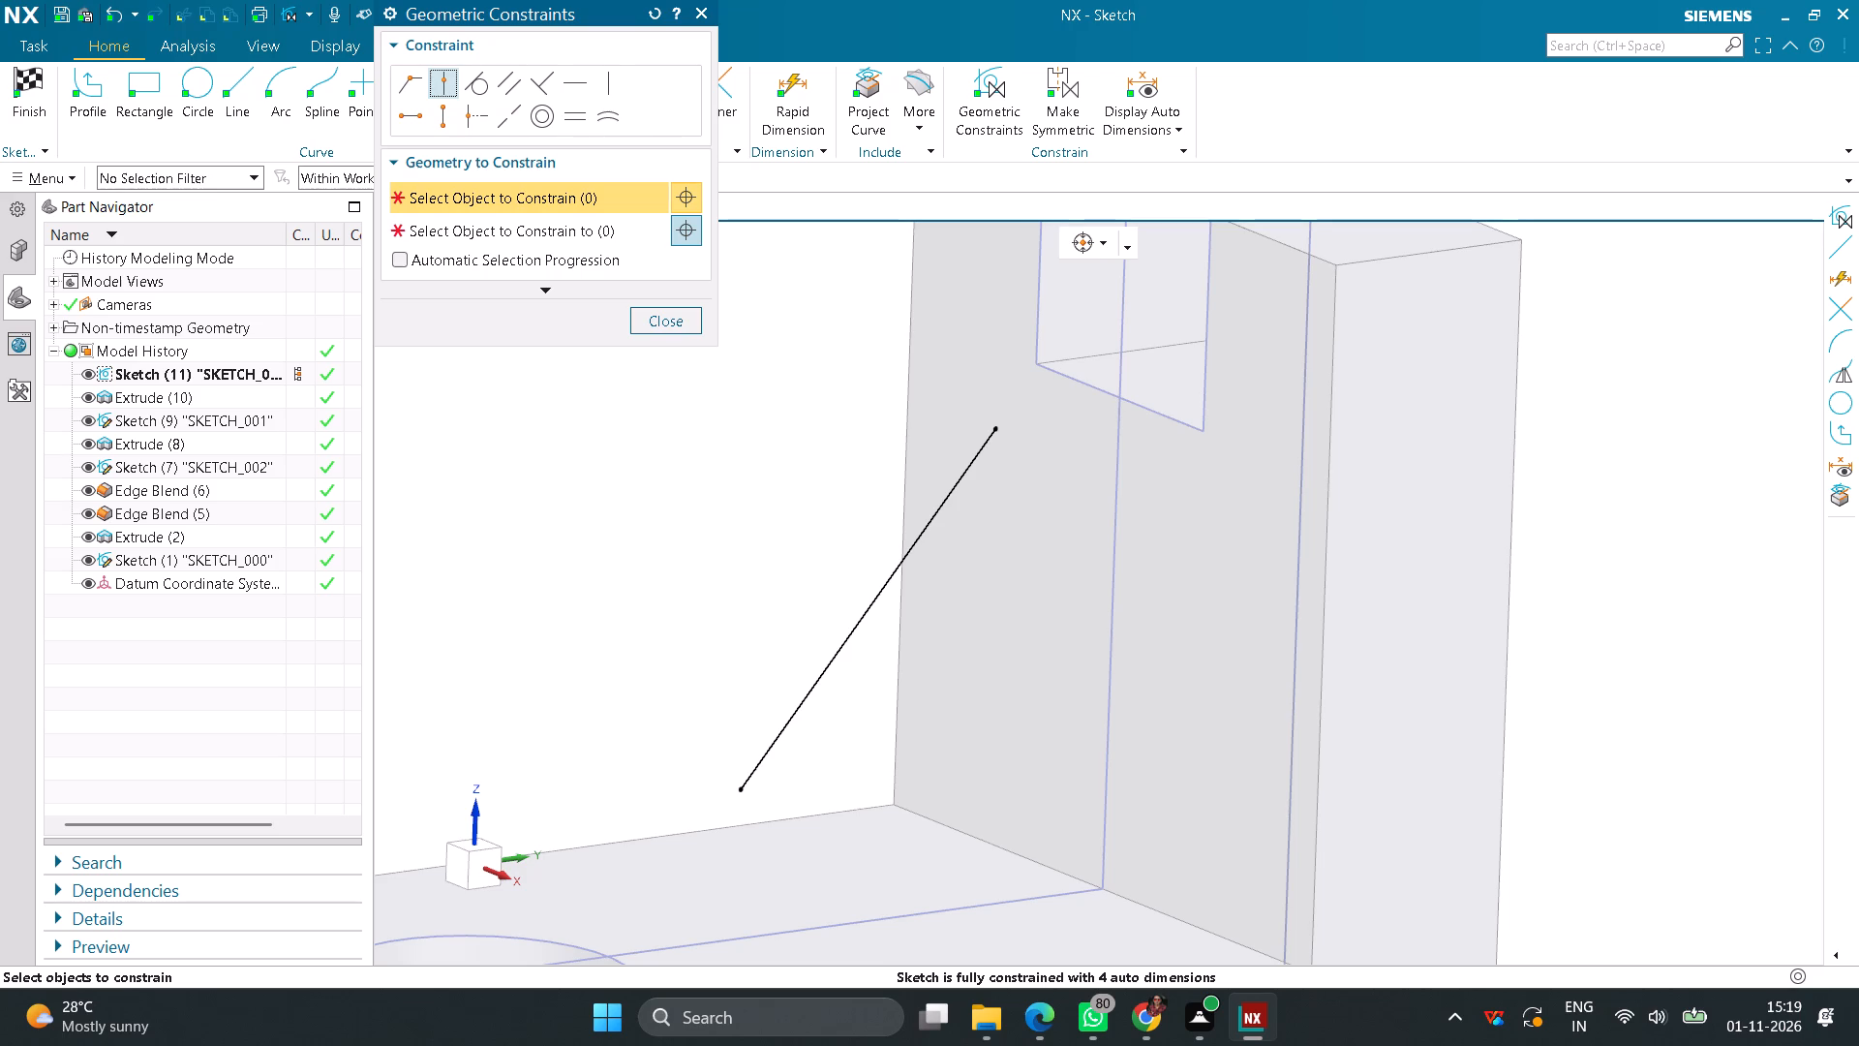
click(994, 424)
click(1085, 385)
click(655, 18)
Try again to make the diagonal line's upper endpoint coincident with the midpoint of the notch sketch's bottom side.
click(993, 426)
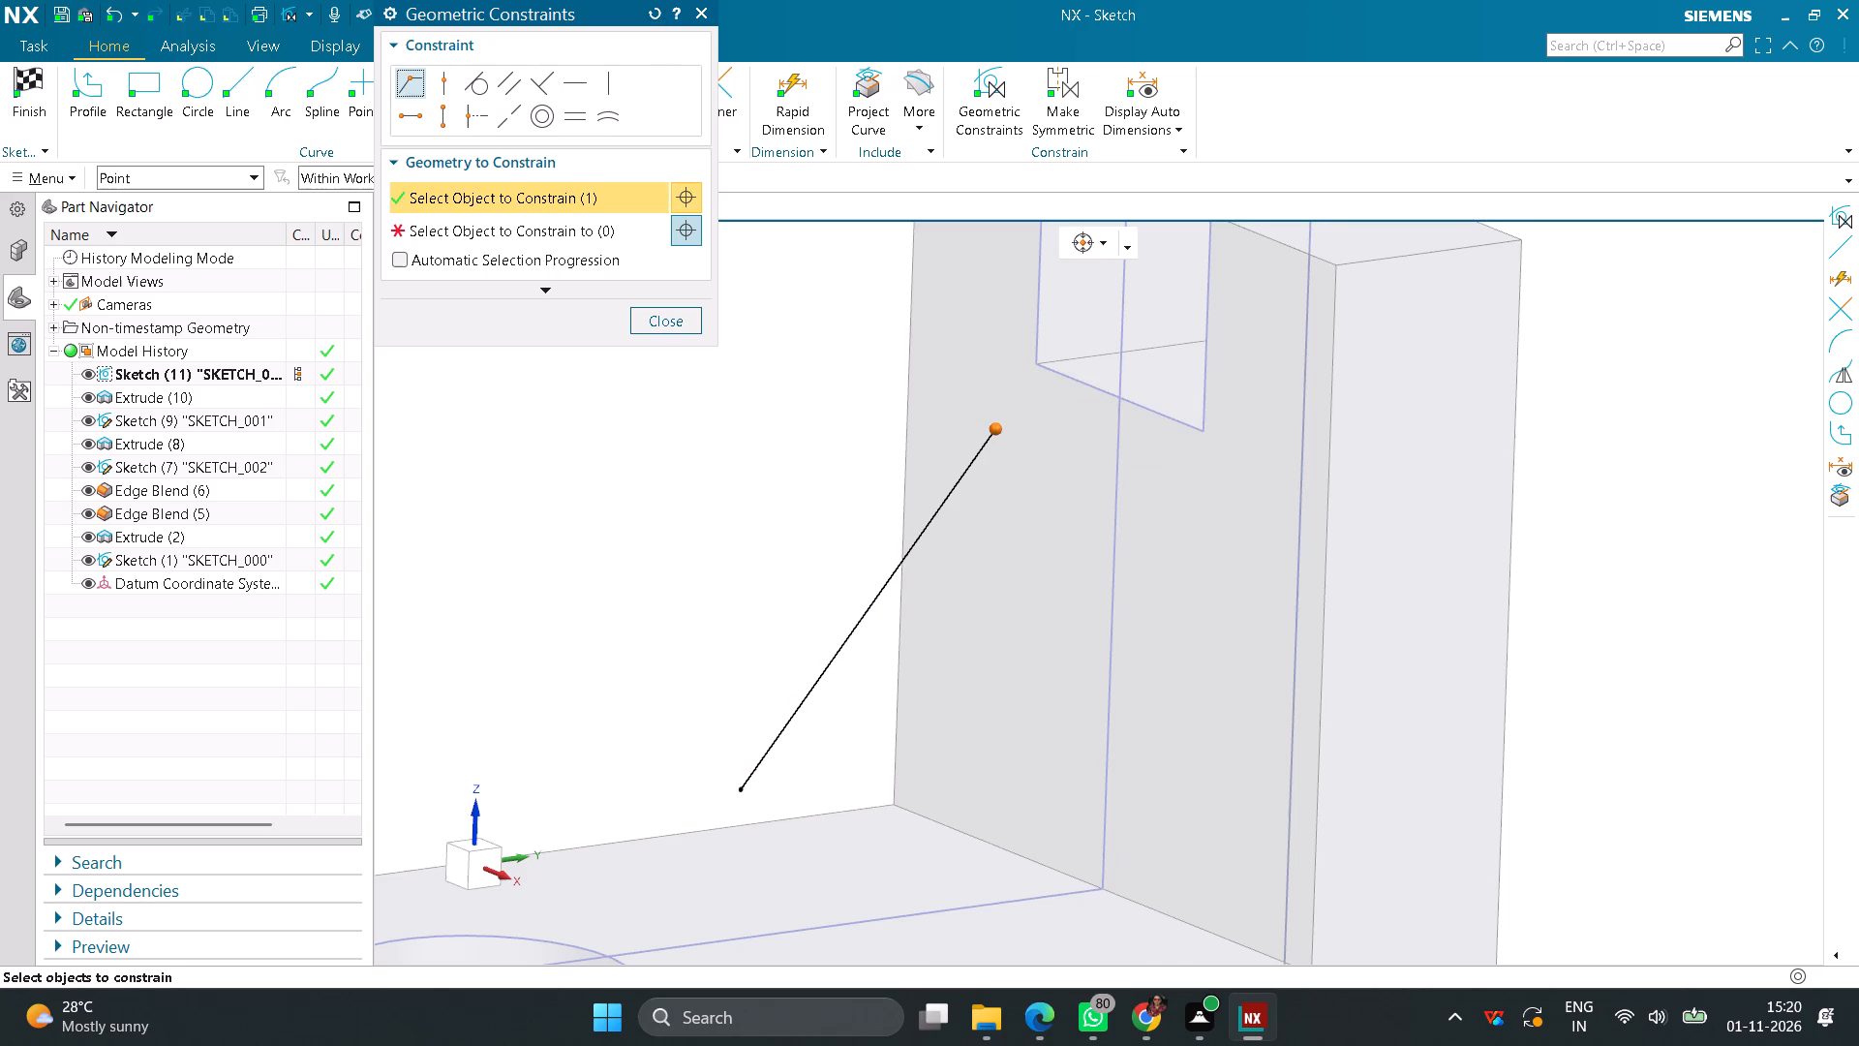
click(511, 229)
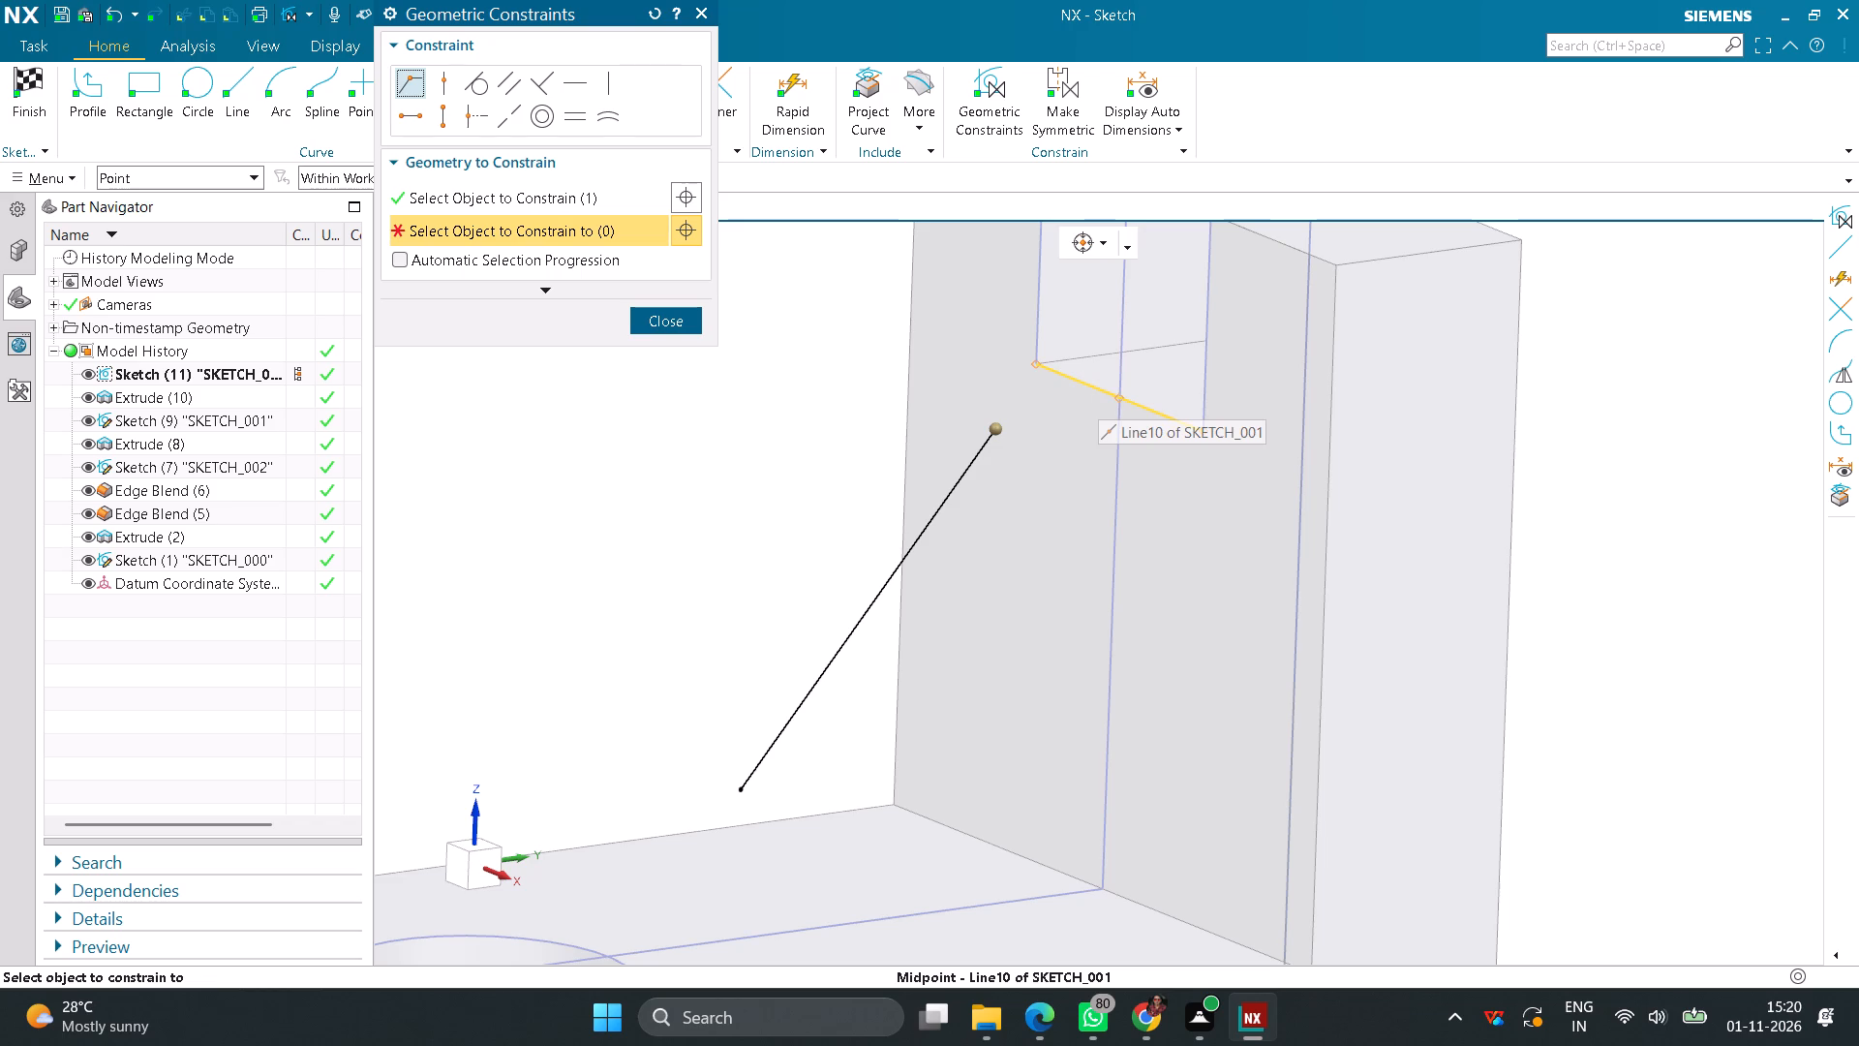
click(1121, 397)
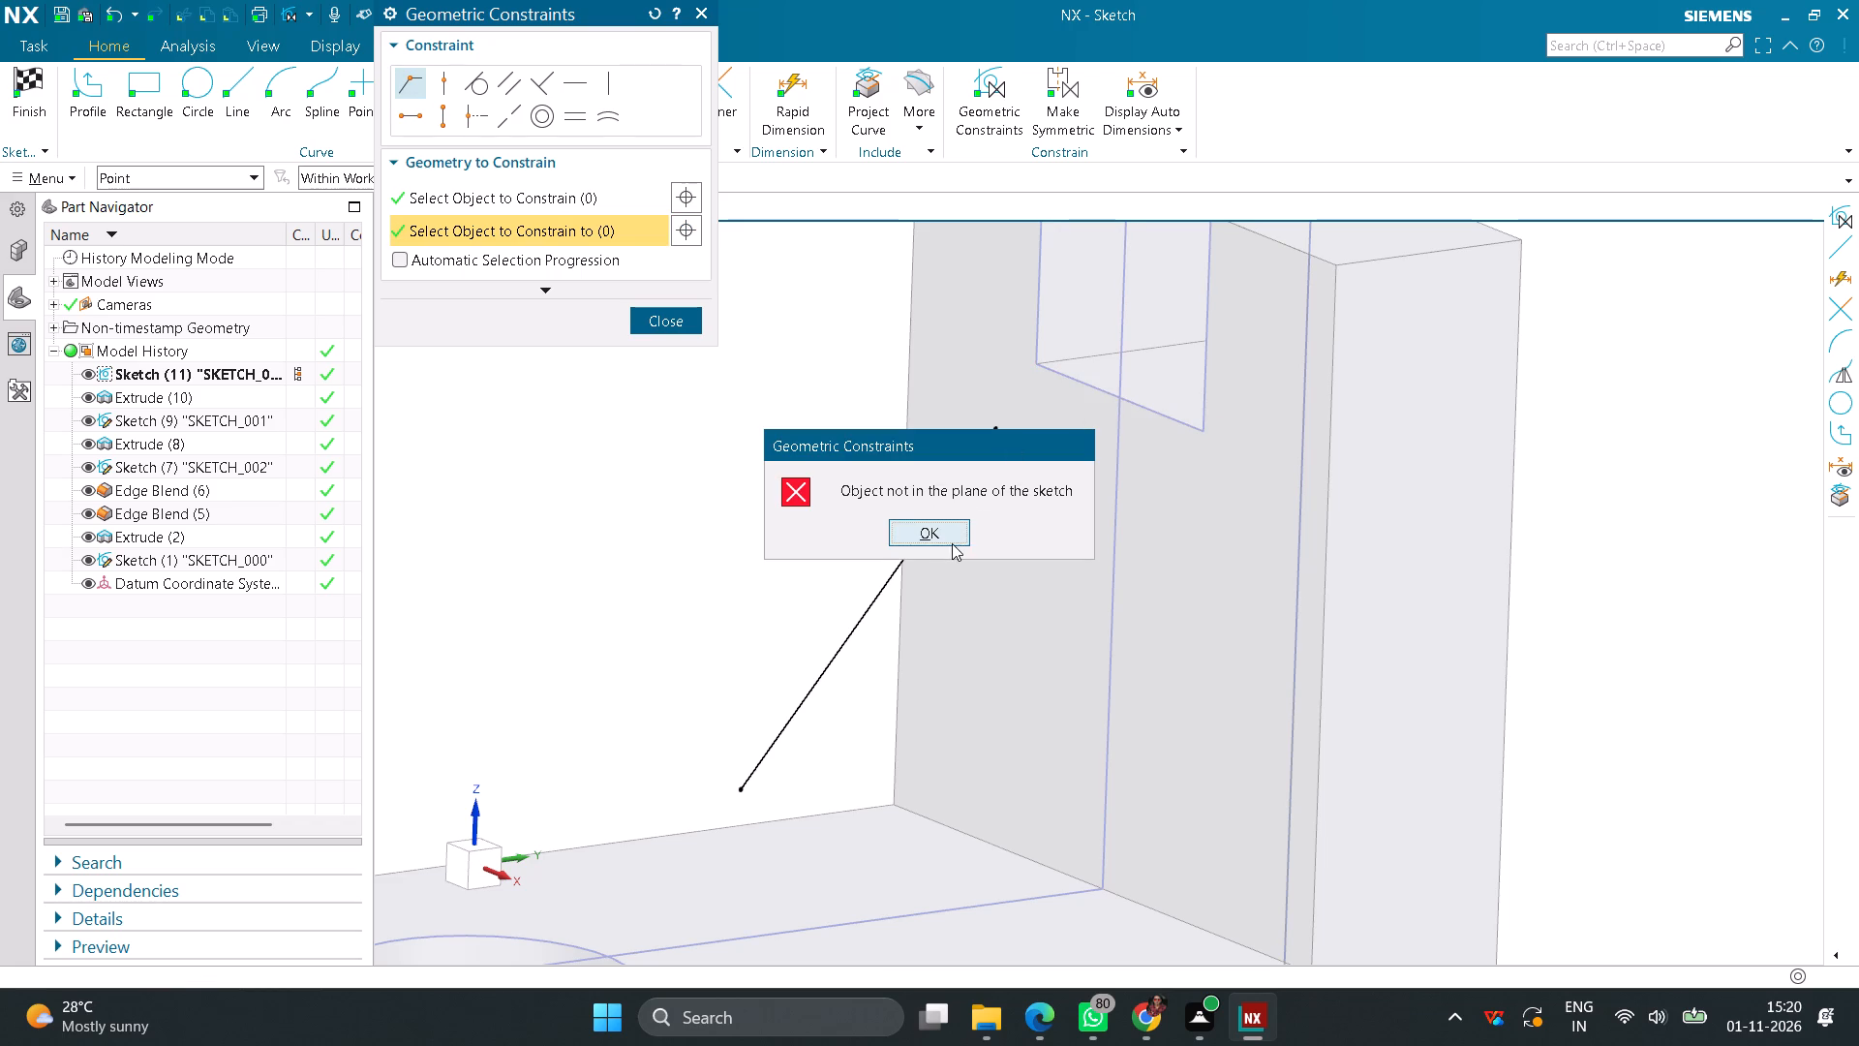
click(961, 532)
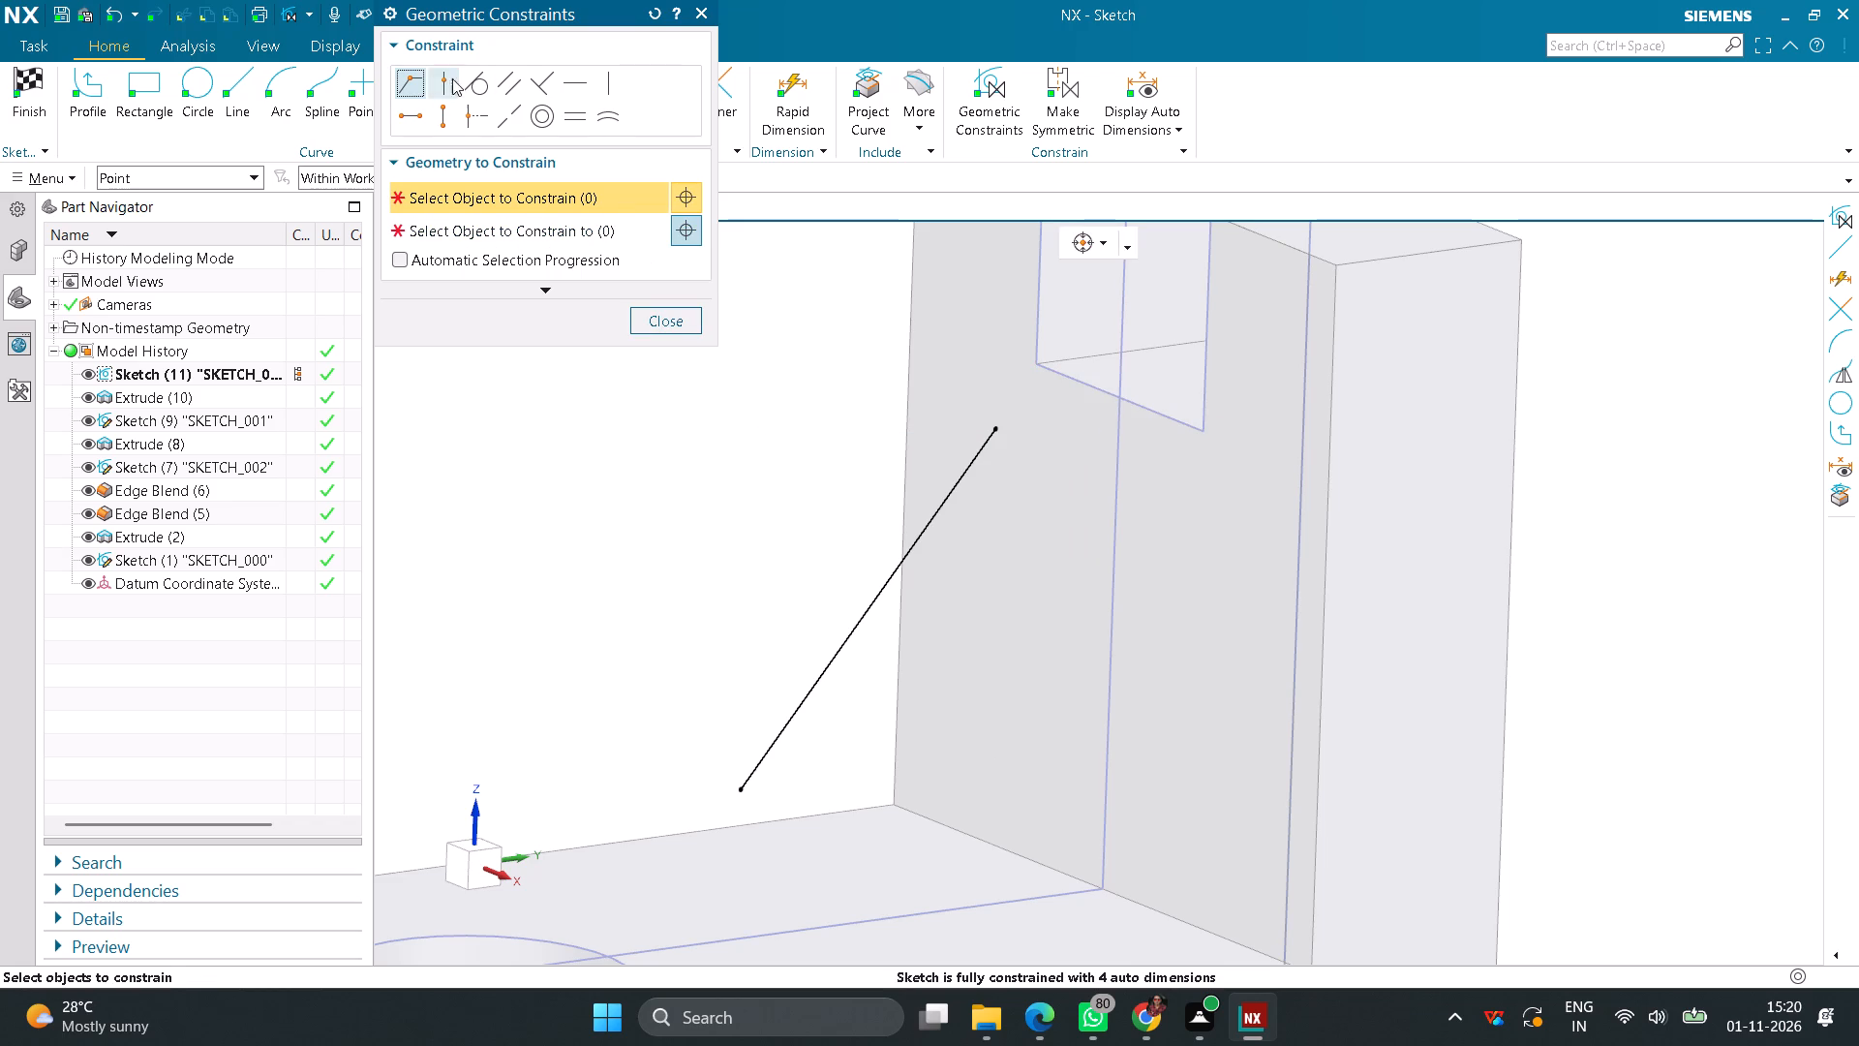
Constrain the diagonal line's upper endpoint onto the vertical centre line of the upright's inner face with a Point on Curve constraint.
click(446, 80)
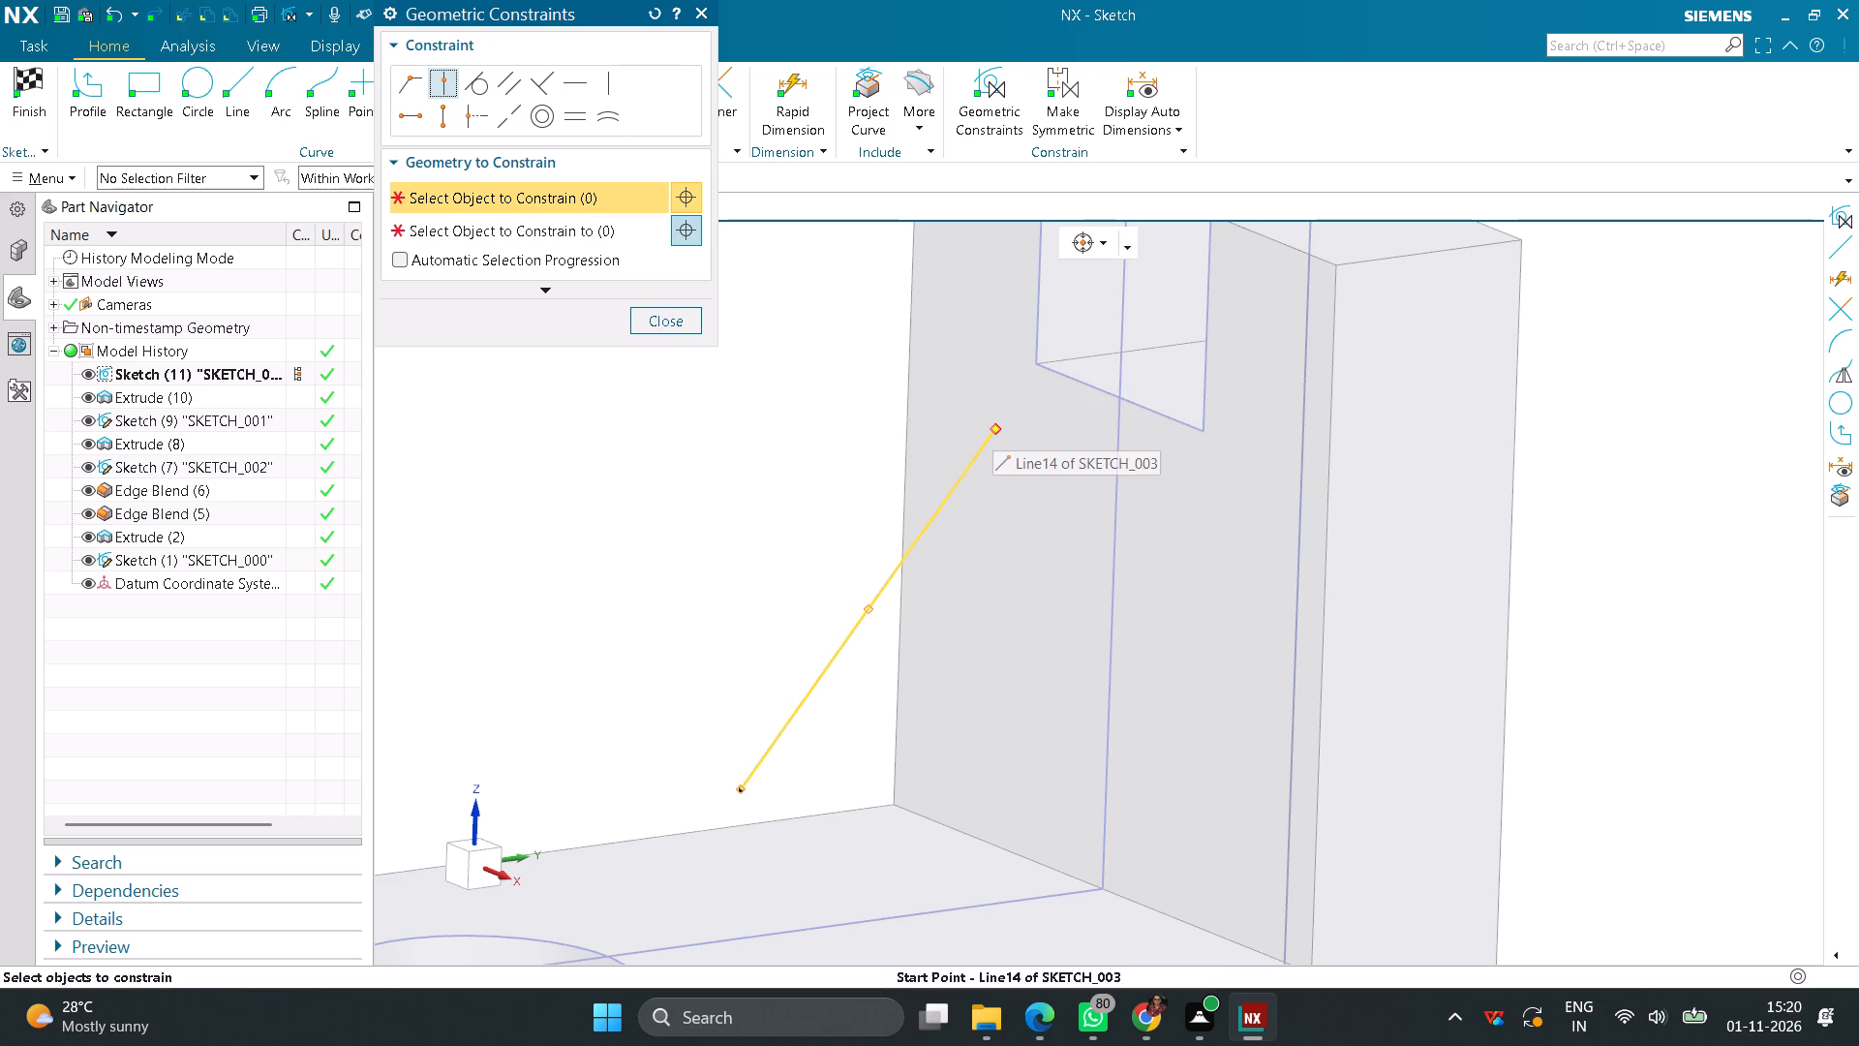
click(992, 425)
click(513, 234)
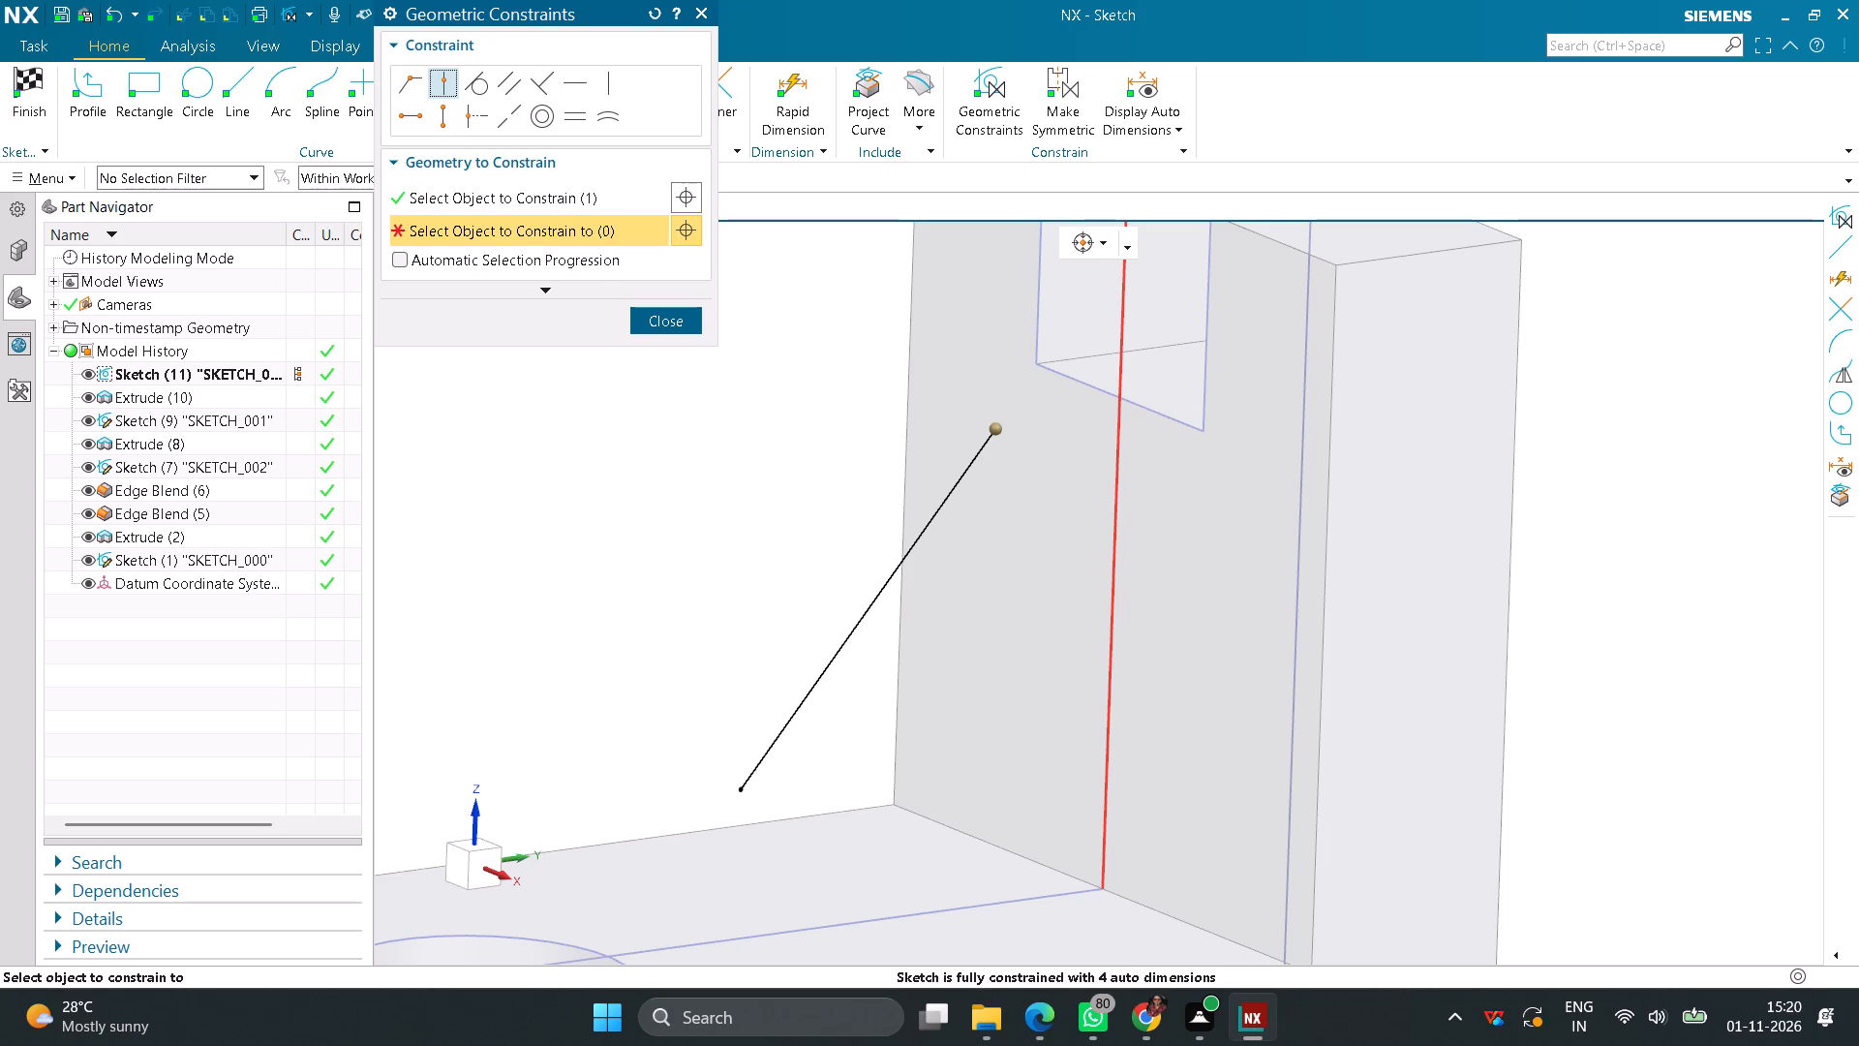
click(1118, 398)
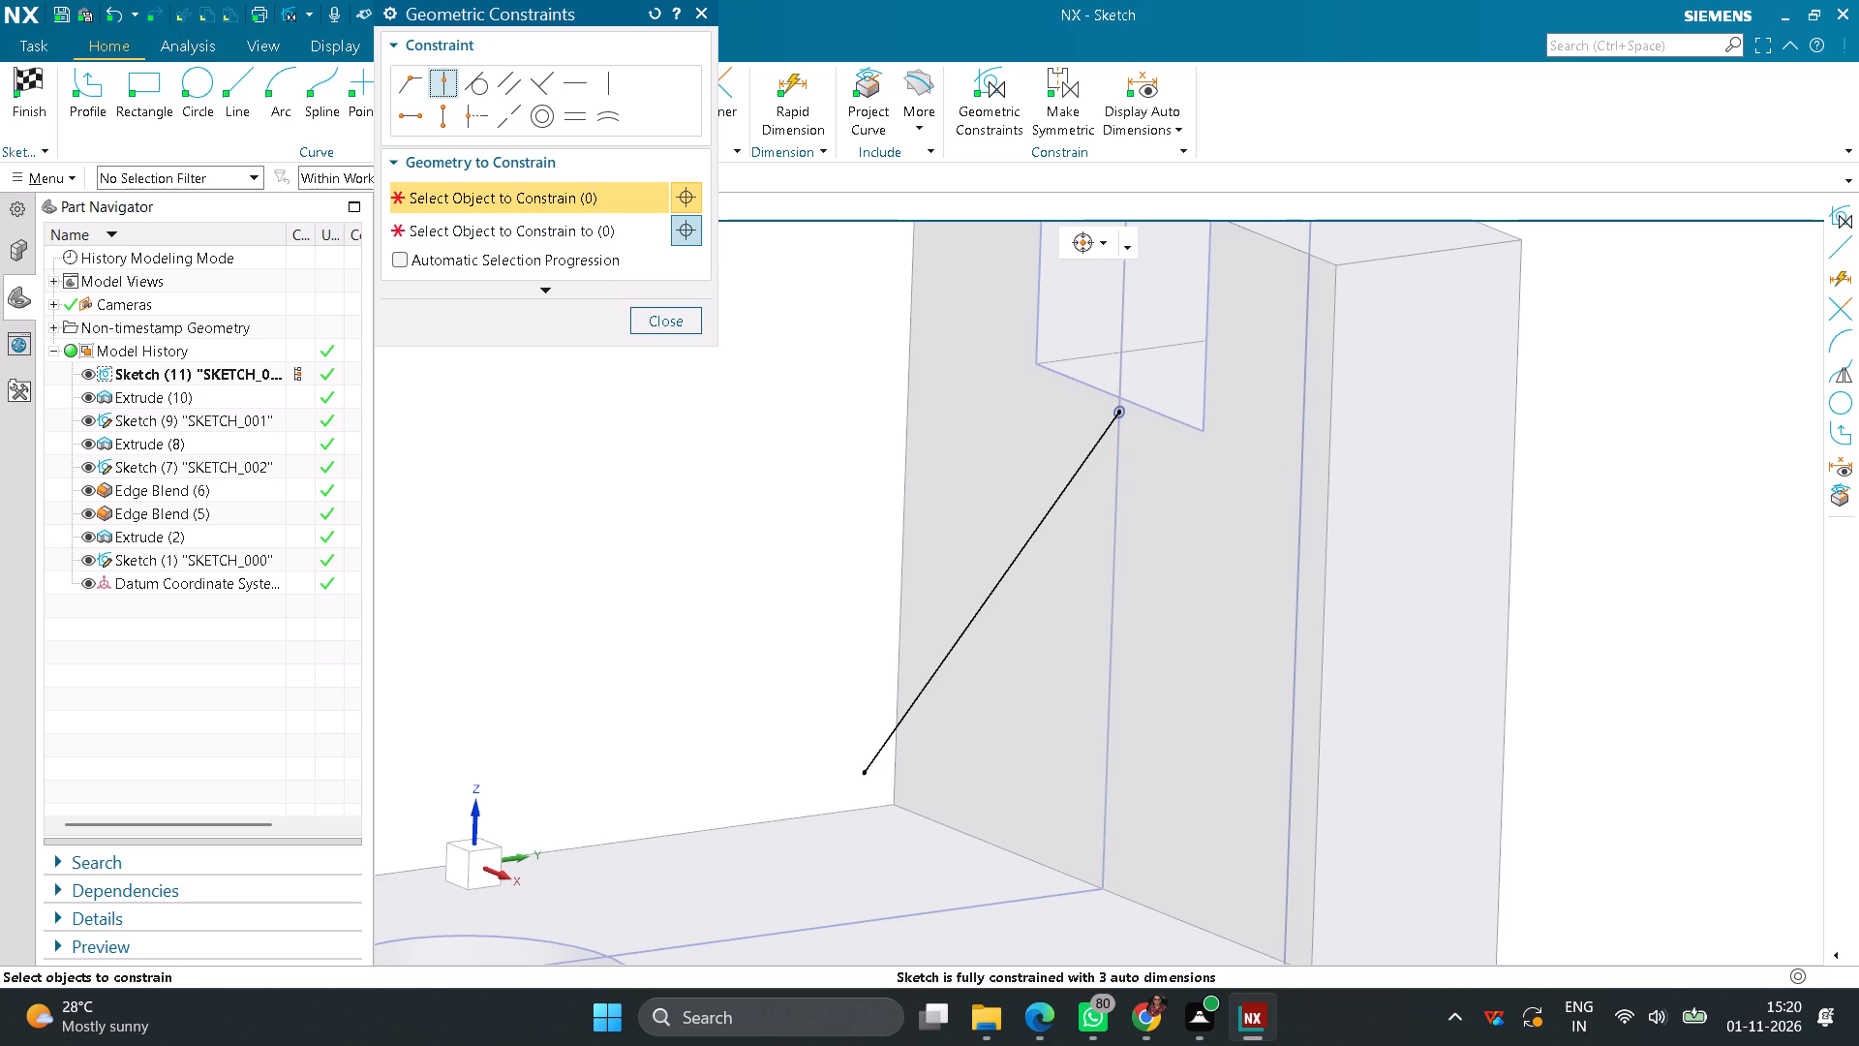
click(678, 322)
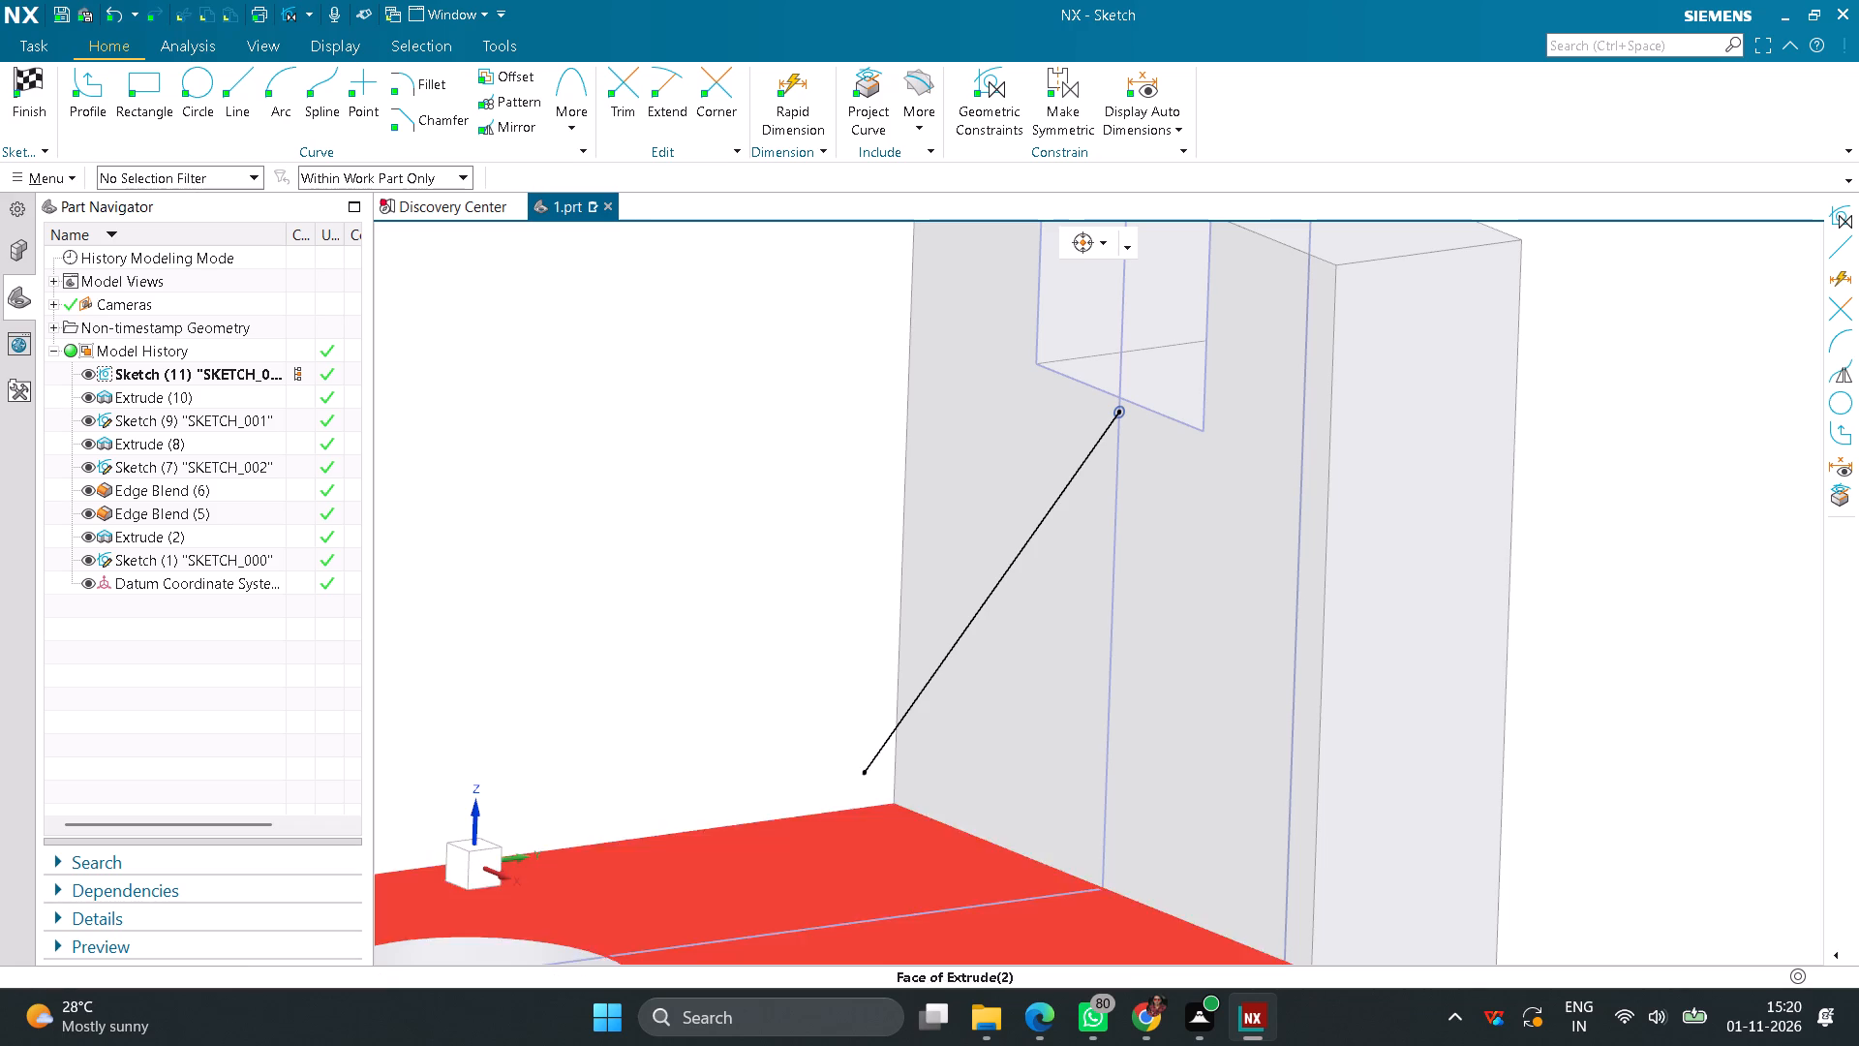
Dimension the diagonal line's upper endpoint 15 mm below the upright's top edge.
click(483, 858)
scroll(829, 530, down, 2)
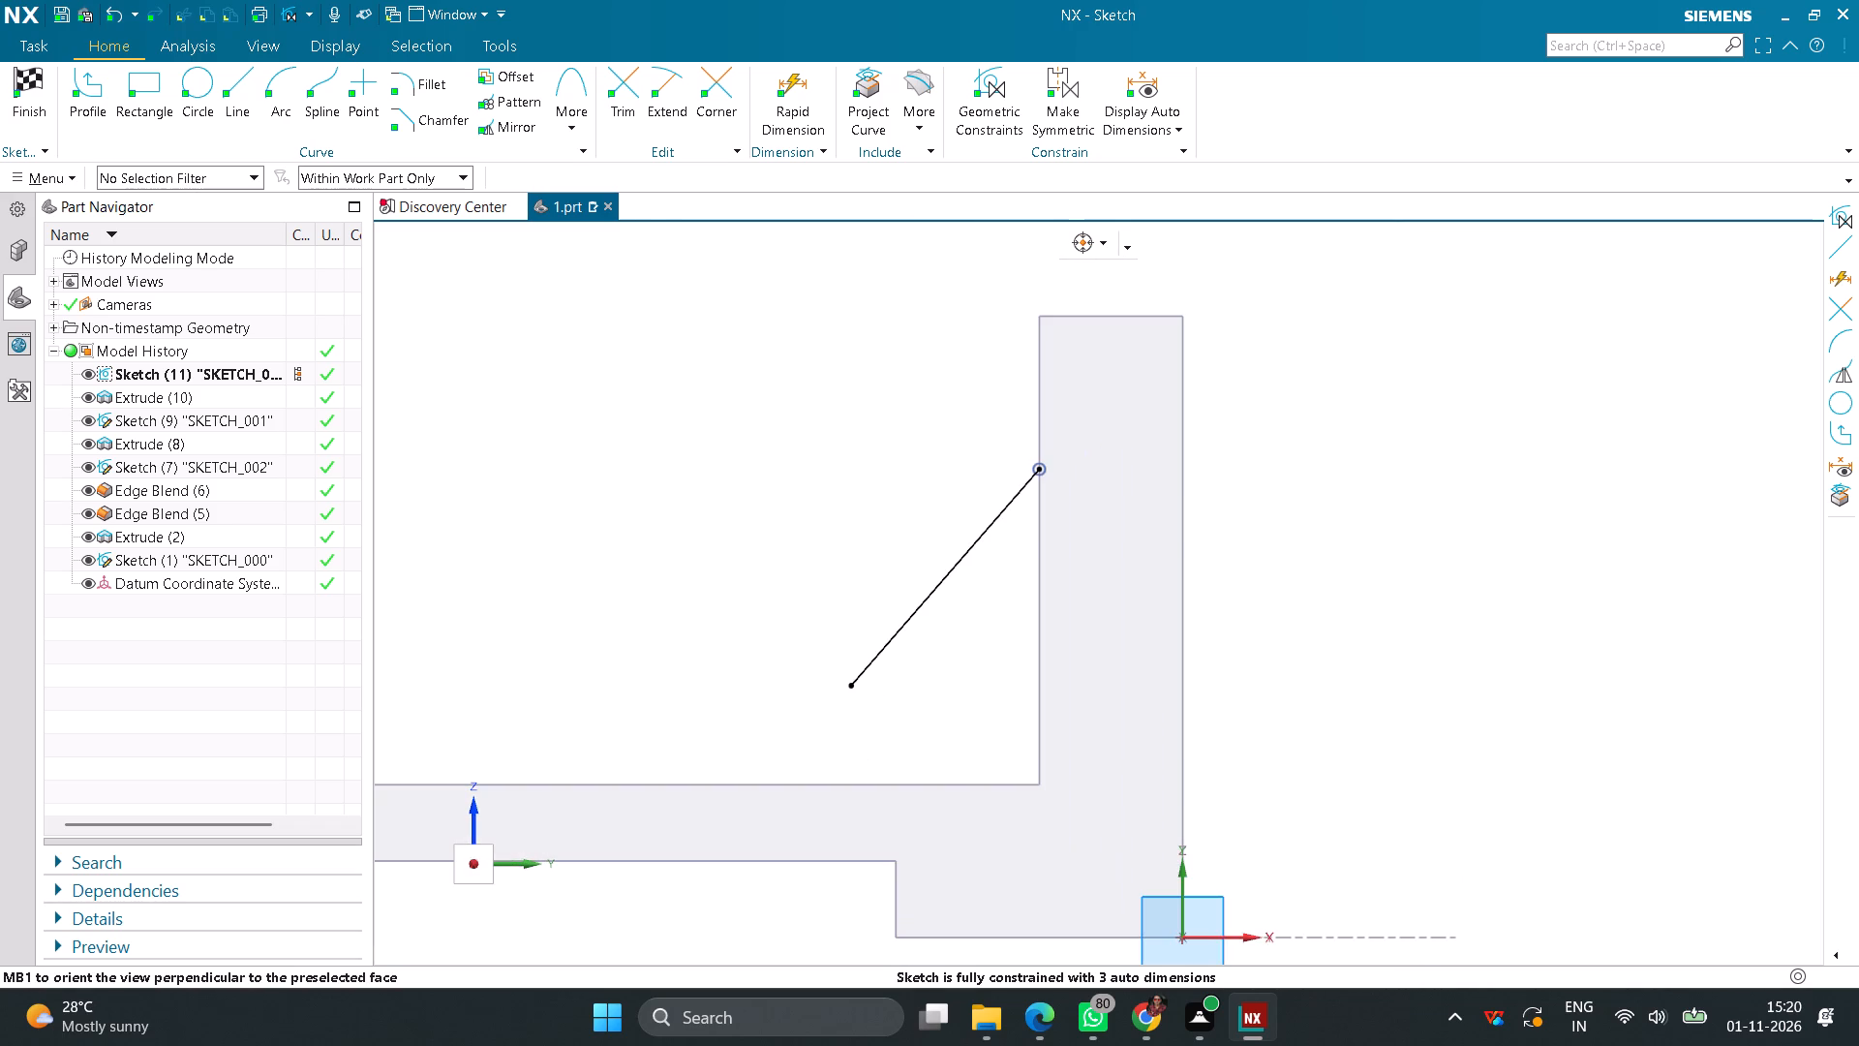
click(790, 91)
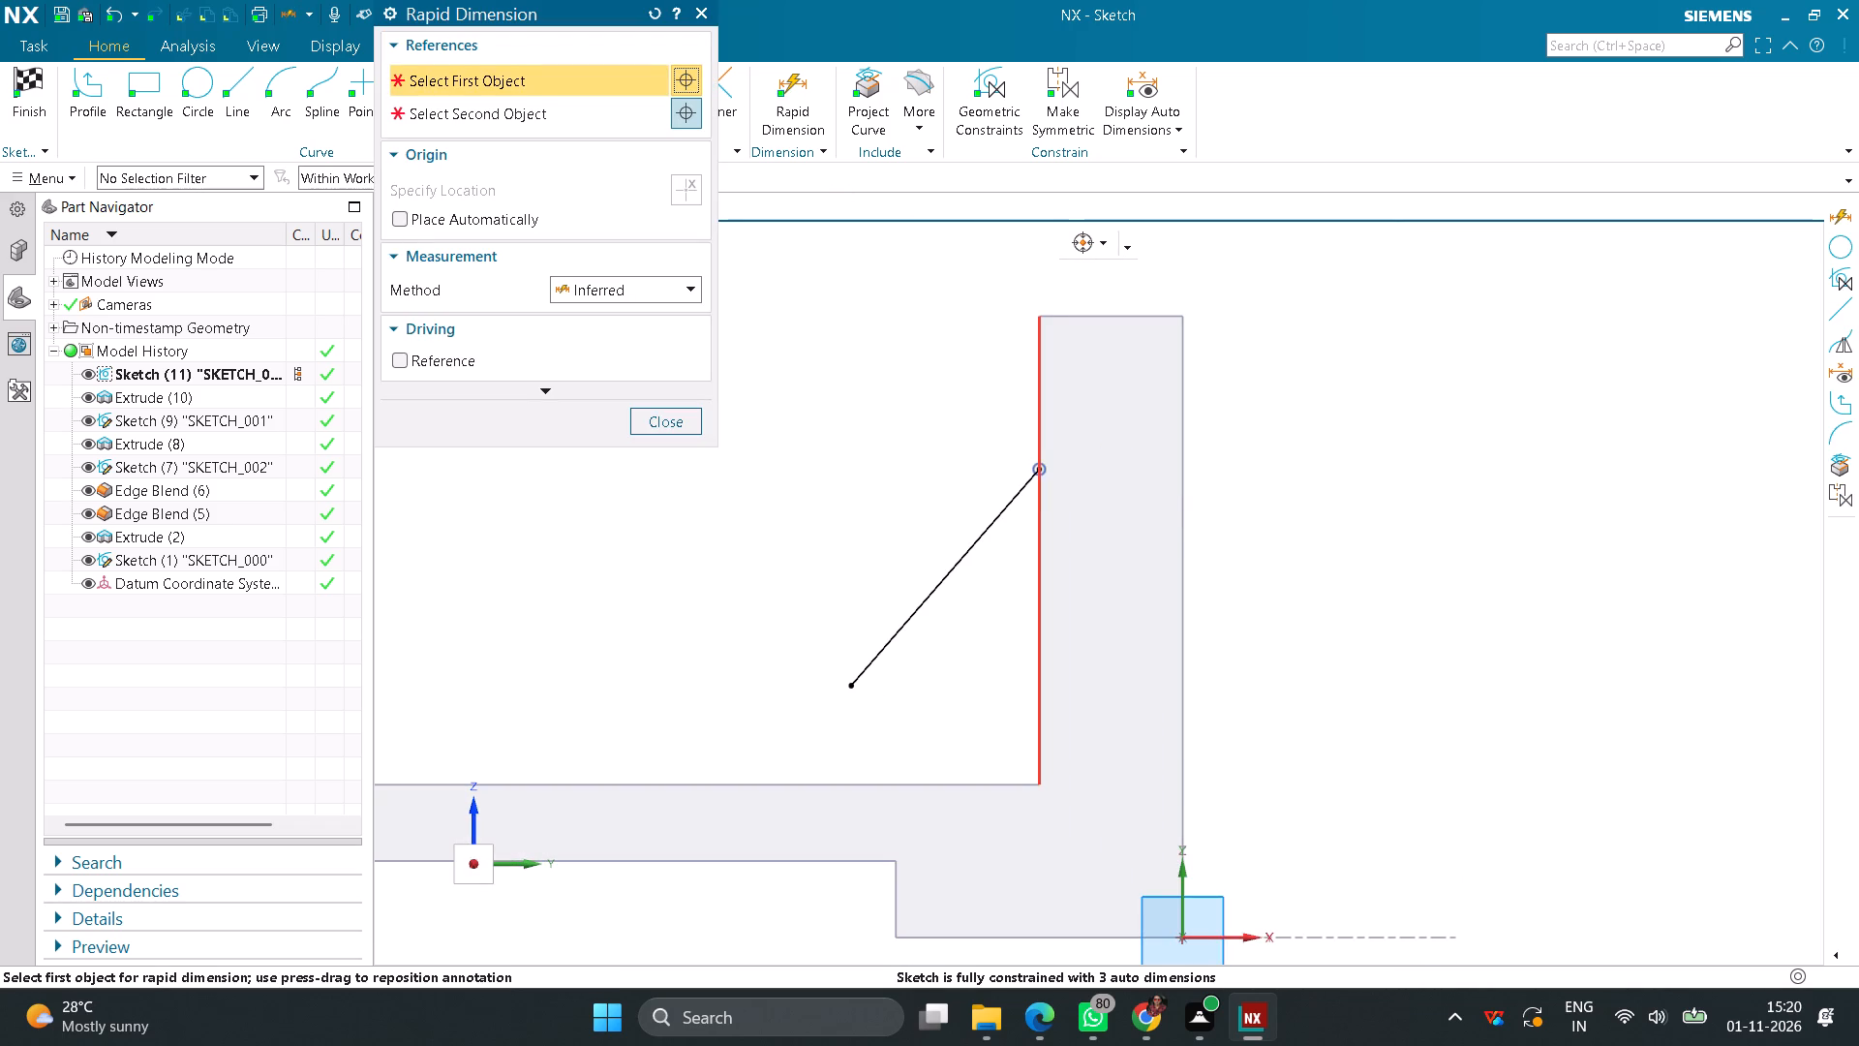
click(1045, 468)
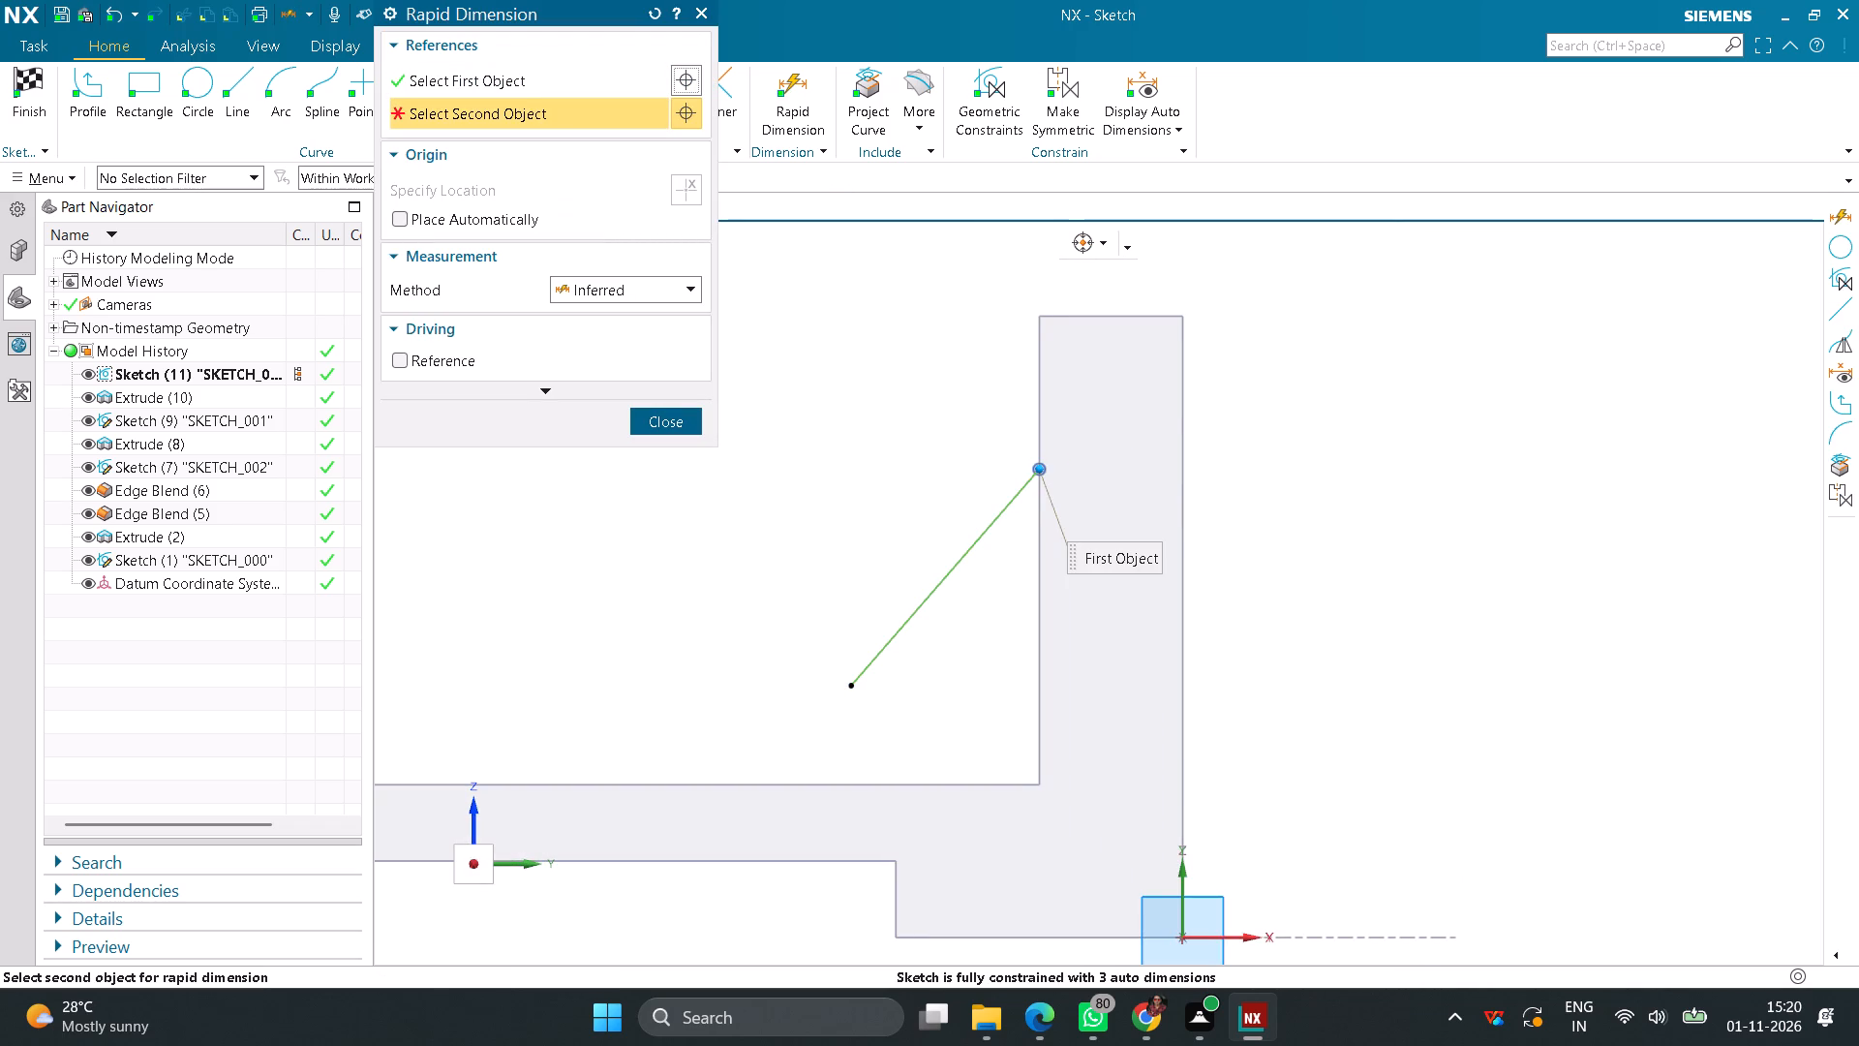
click(1086, 312)
click(941, 355)
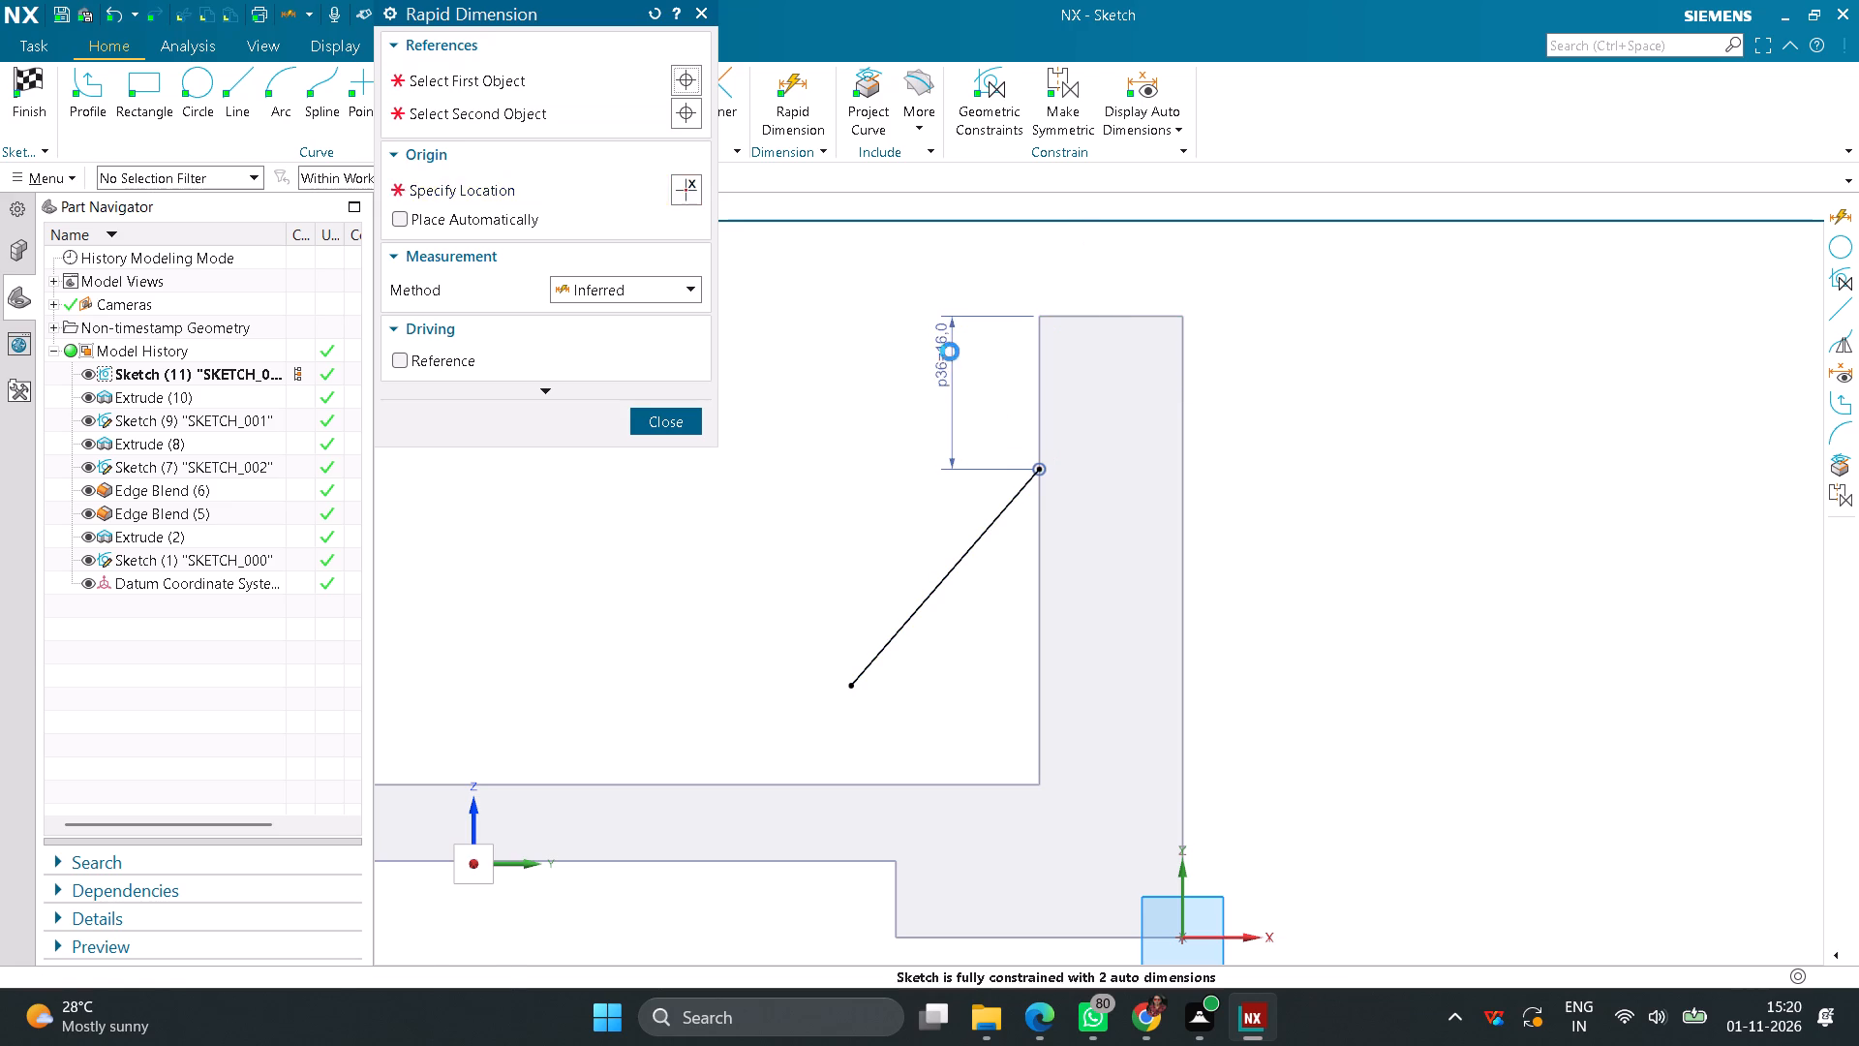
text(15)
key(Return)
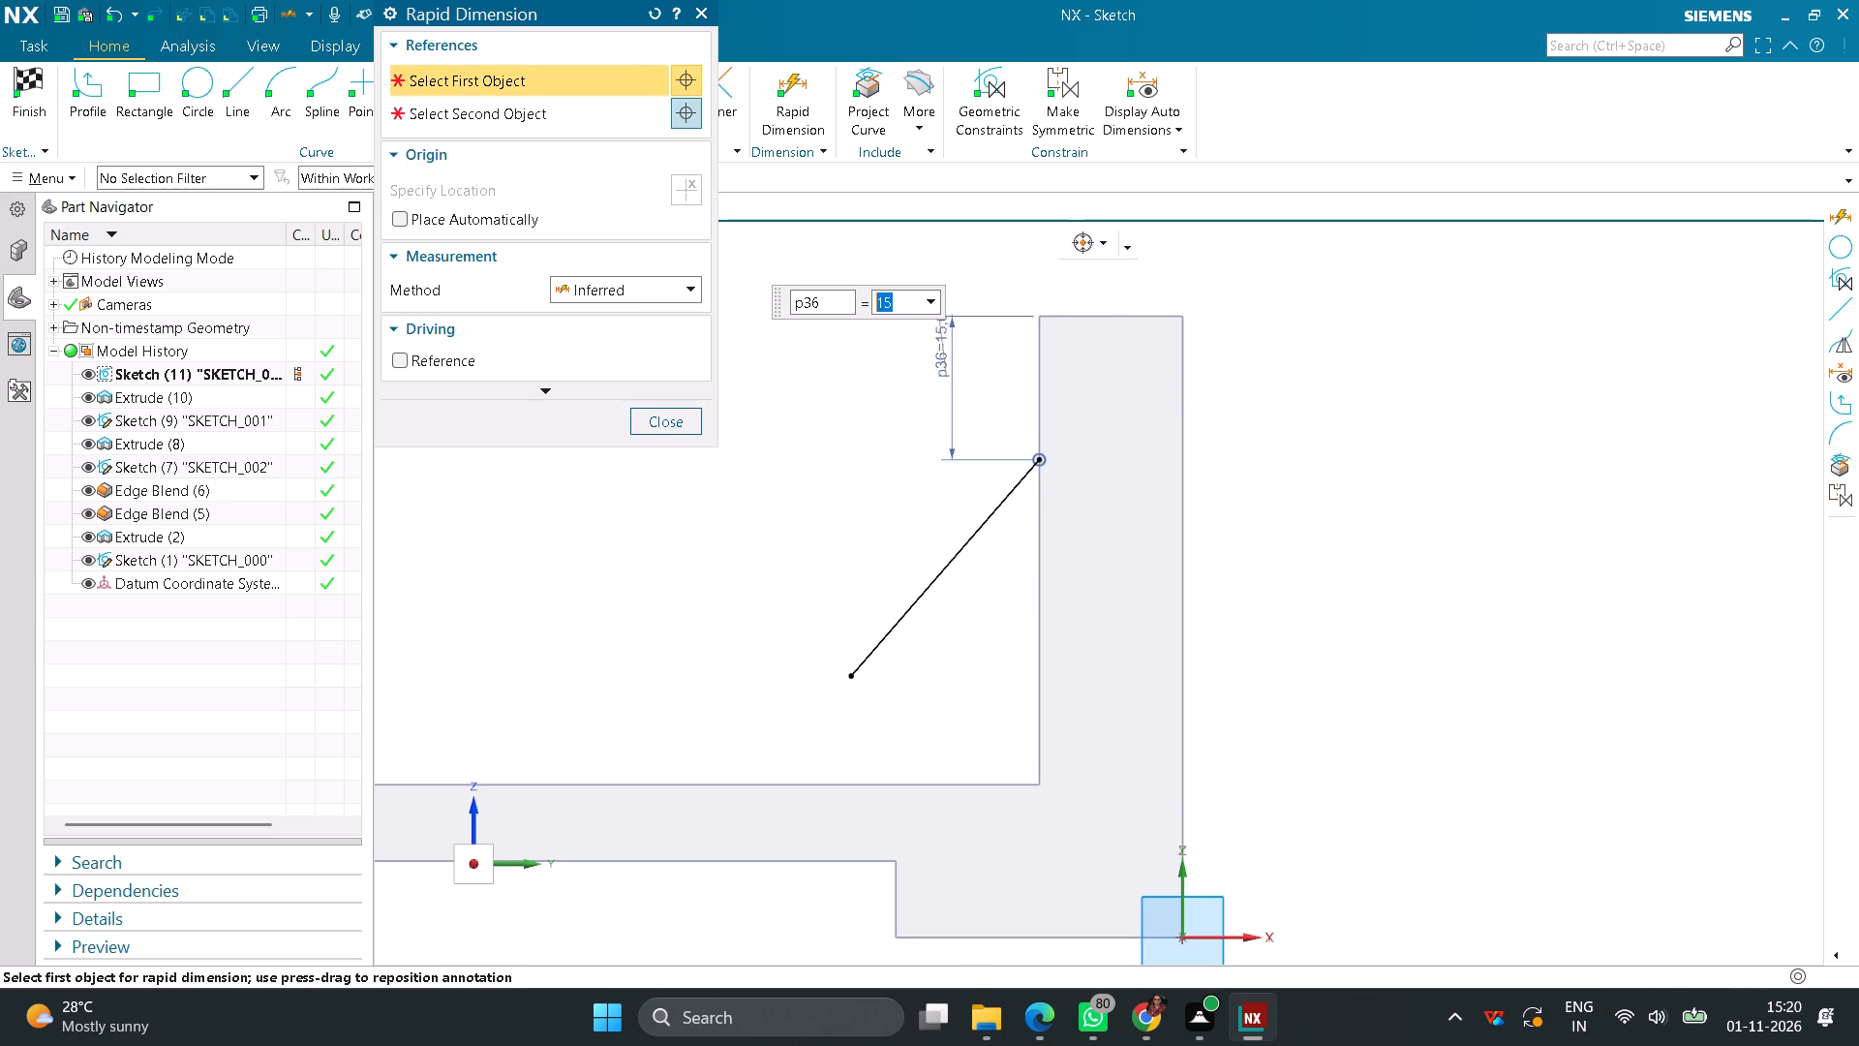
Dimension the diagonal line's lower endpoint at a horizontal distance of 32 mm from the upright's inner face.
click(848, 678)
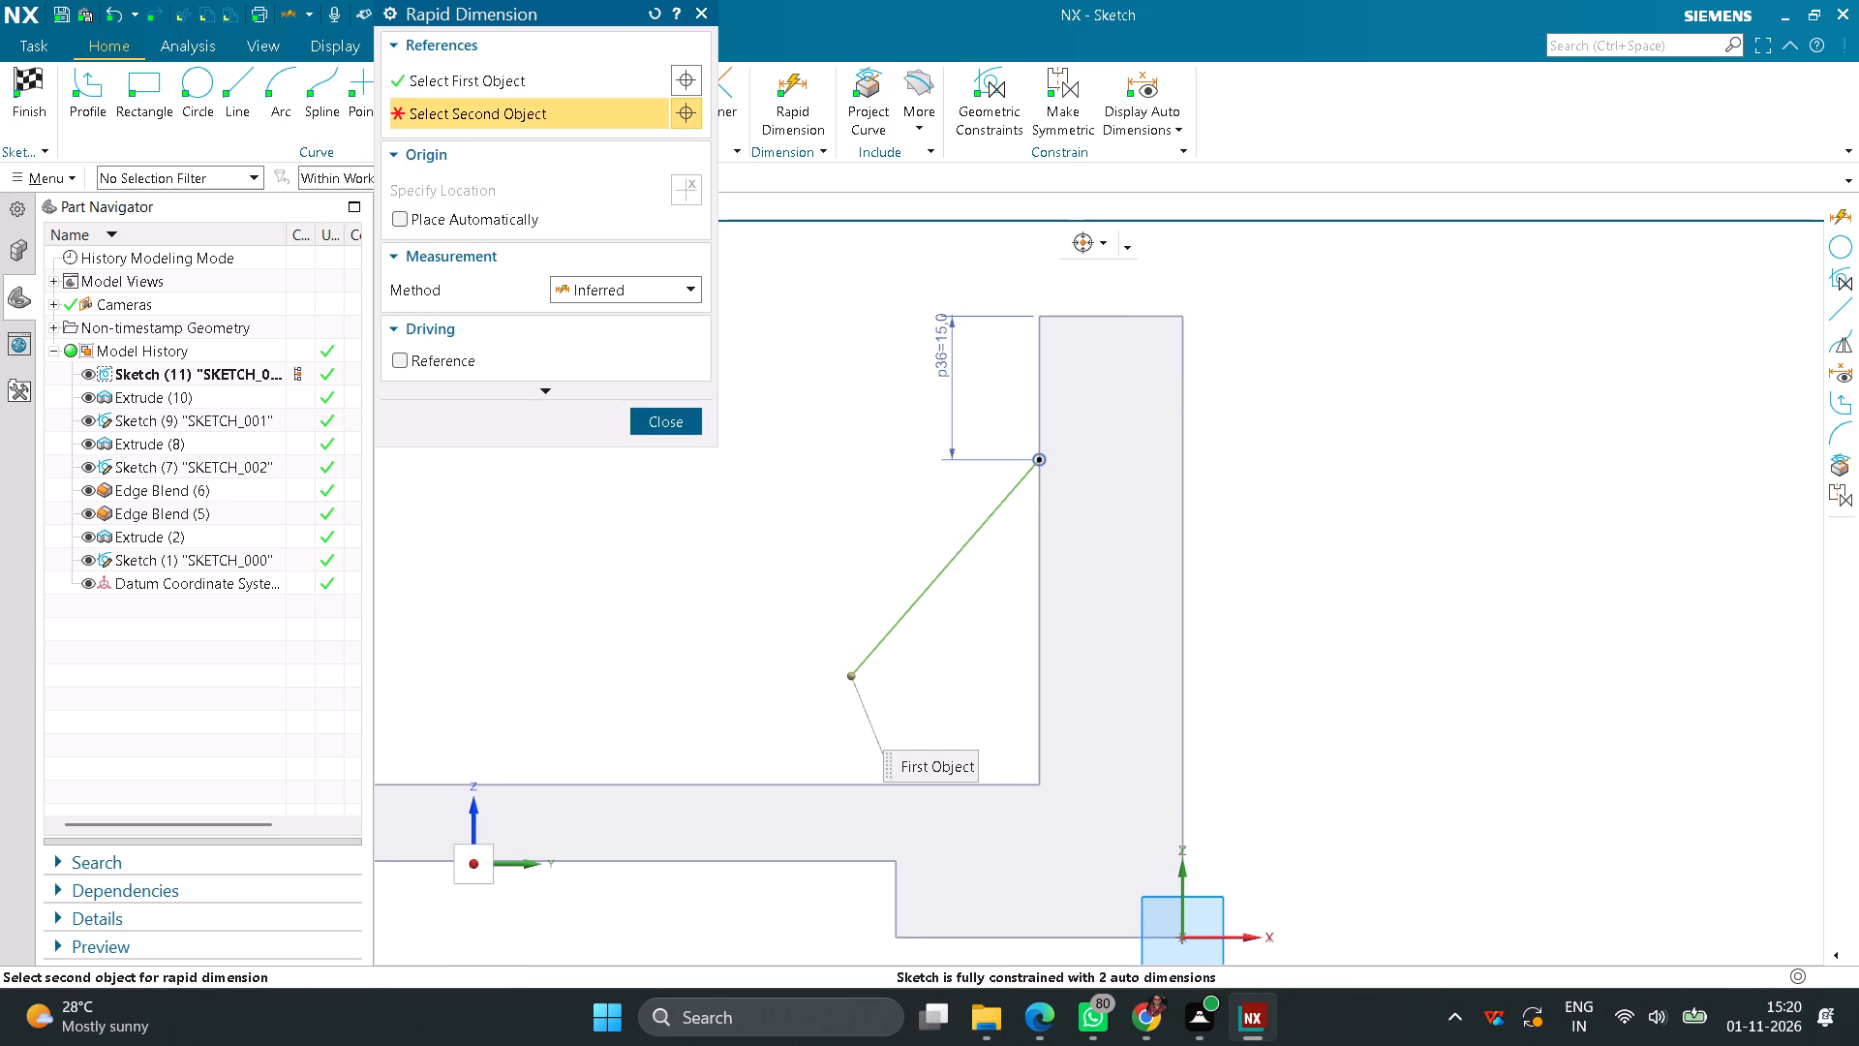
click(1038, 647)
click(828, 578)
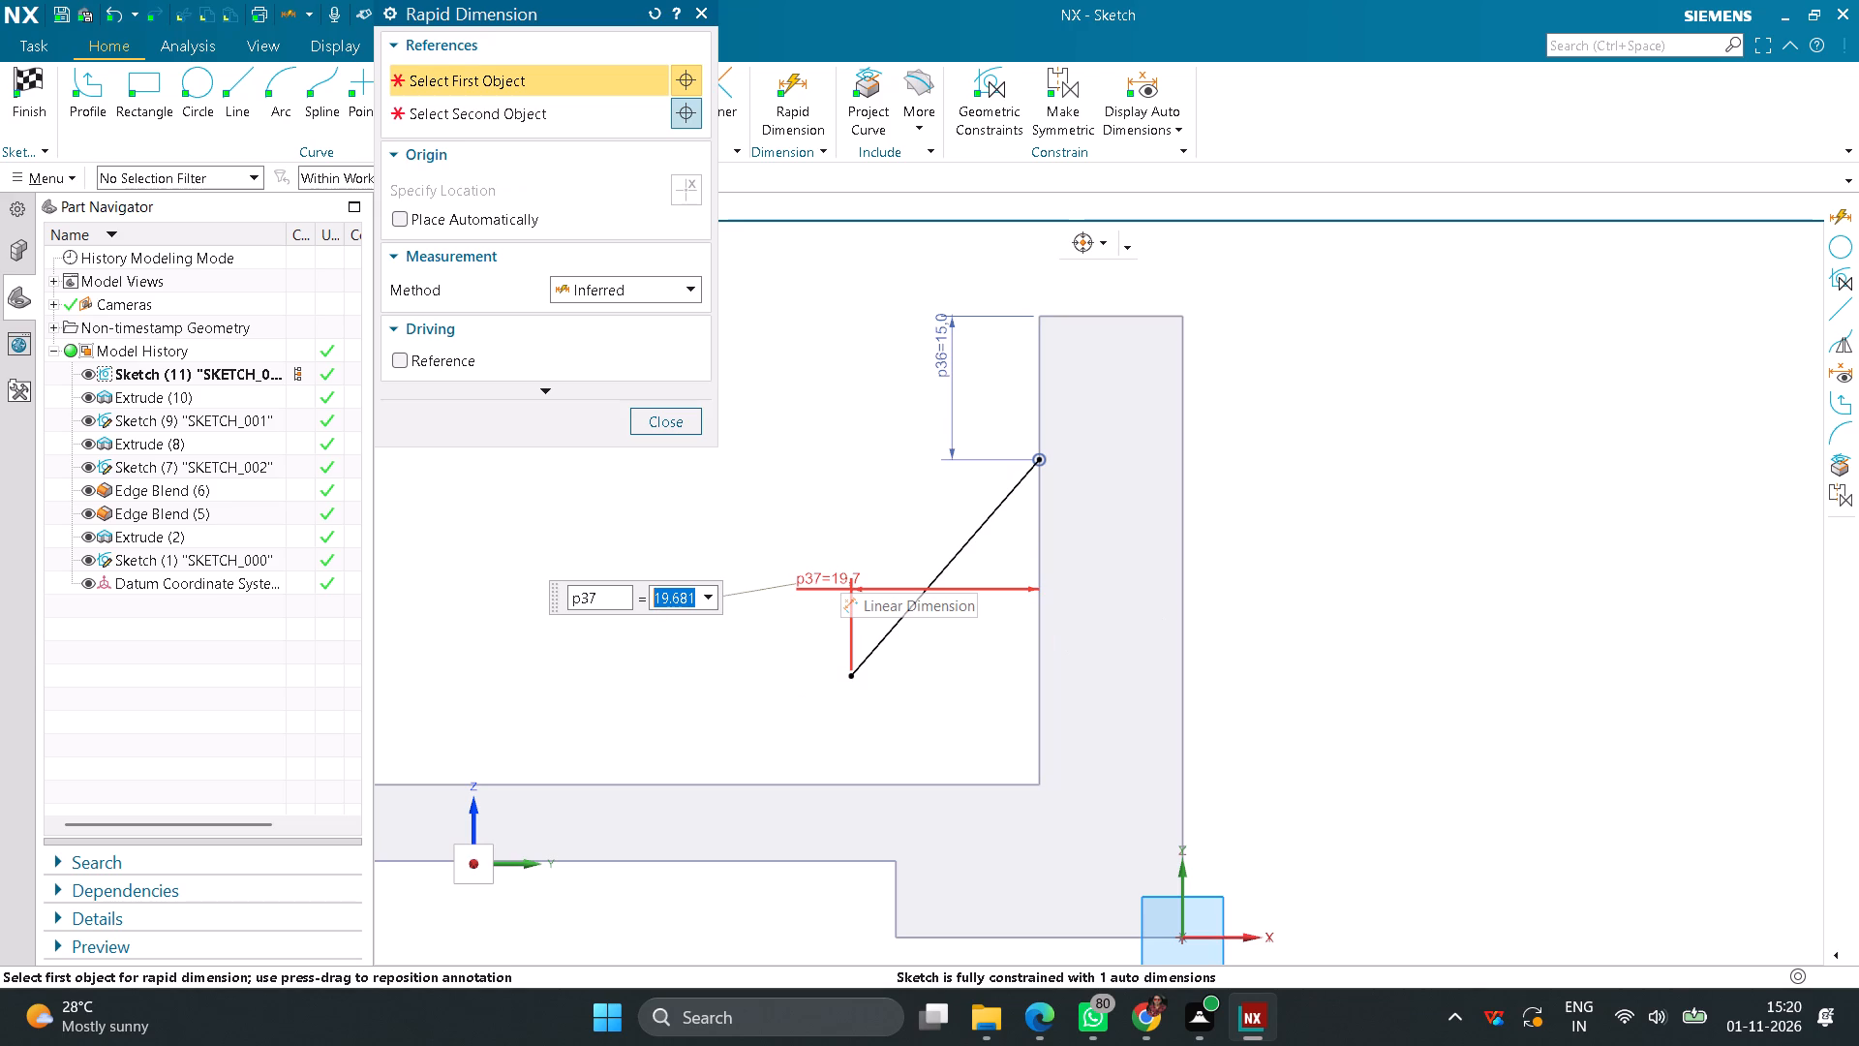
text(32)
key(Return)
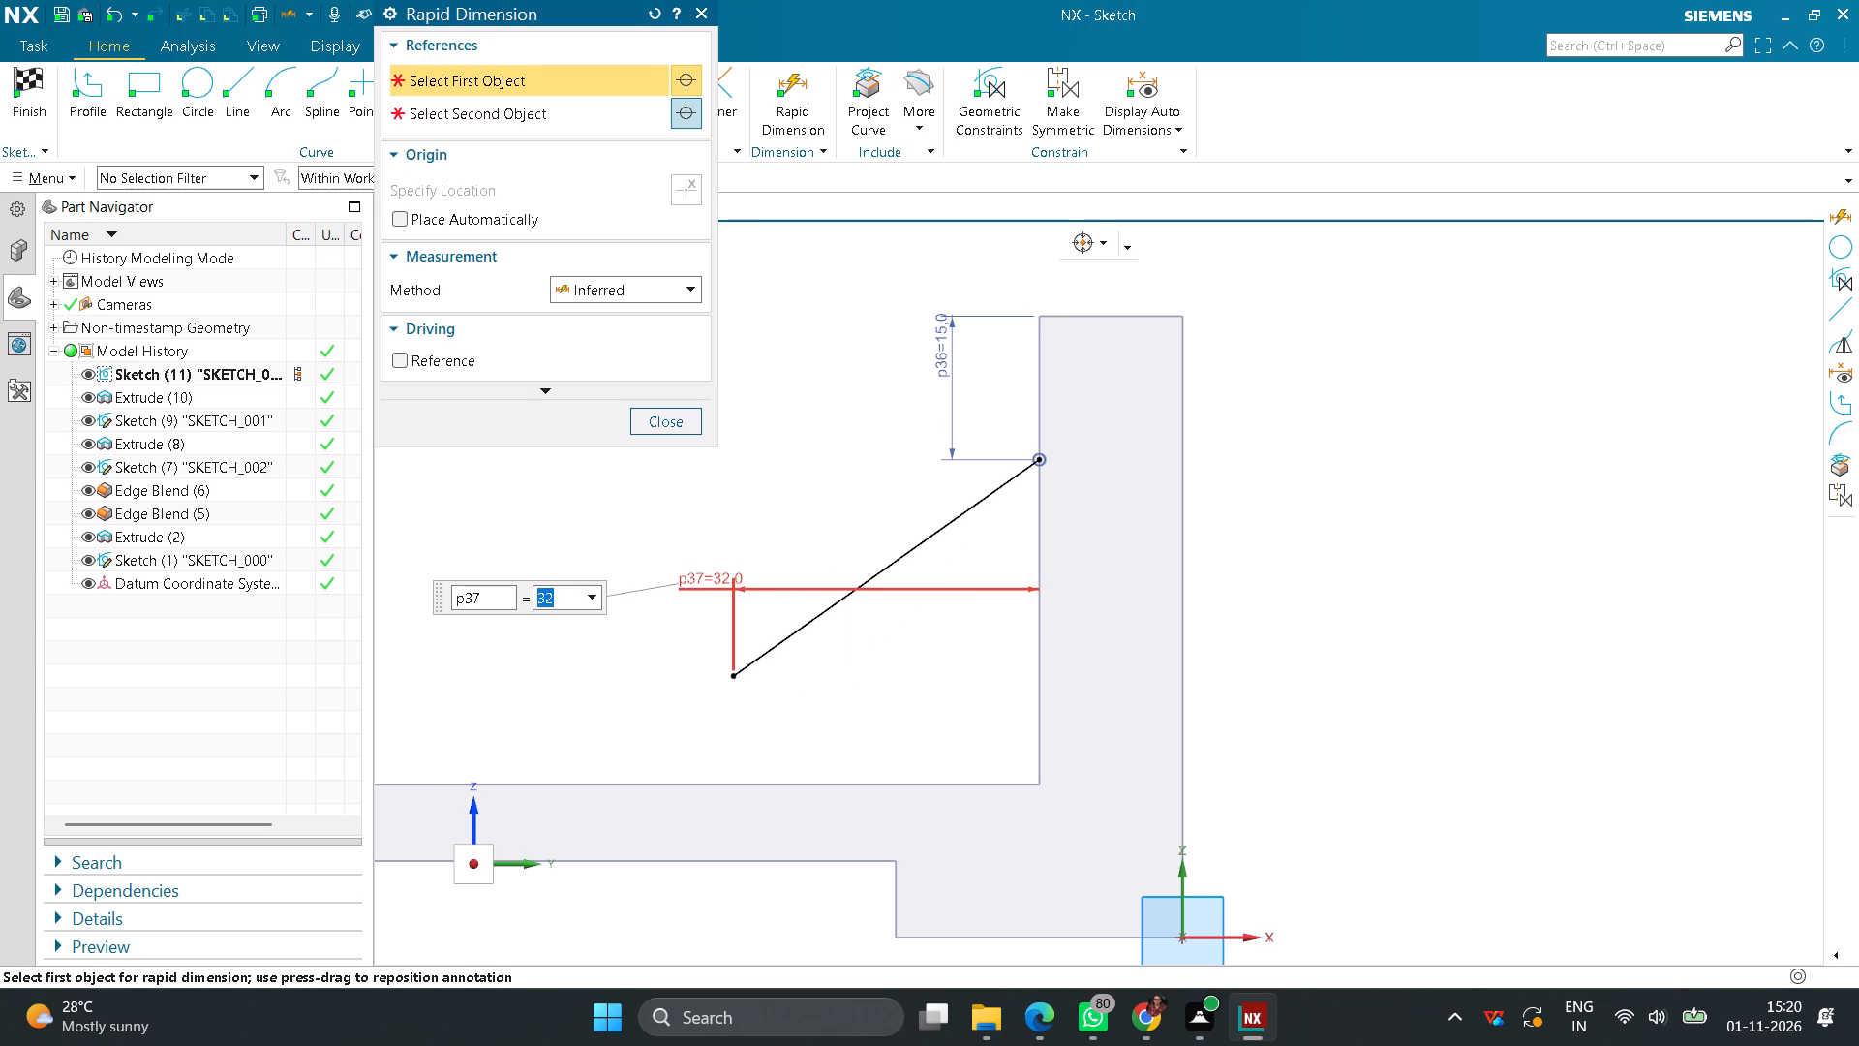
click(675, 409)
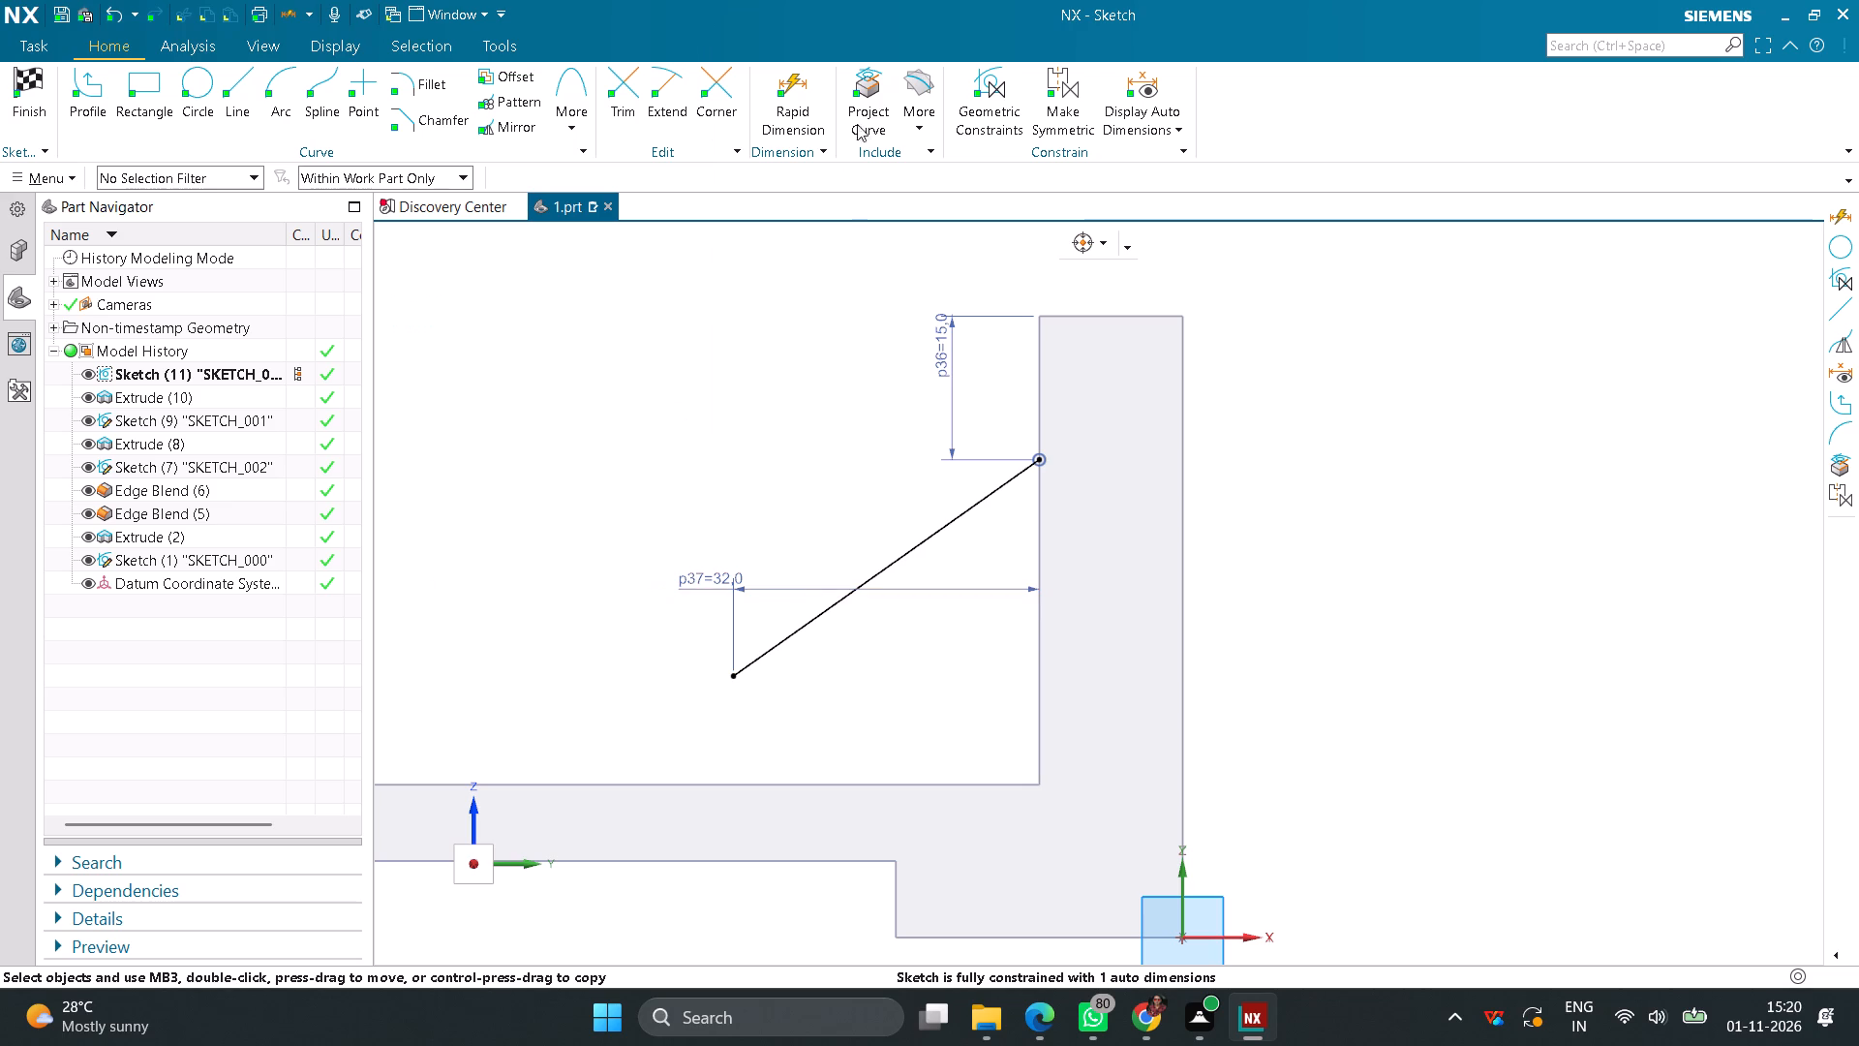
Constrain the line's lower endpoint onto the base's top line with Point on Curve and finish the sketch.
click(967, 101)
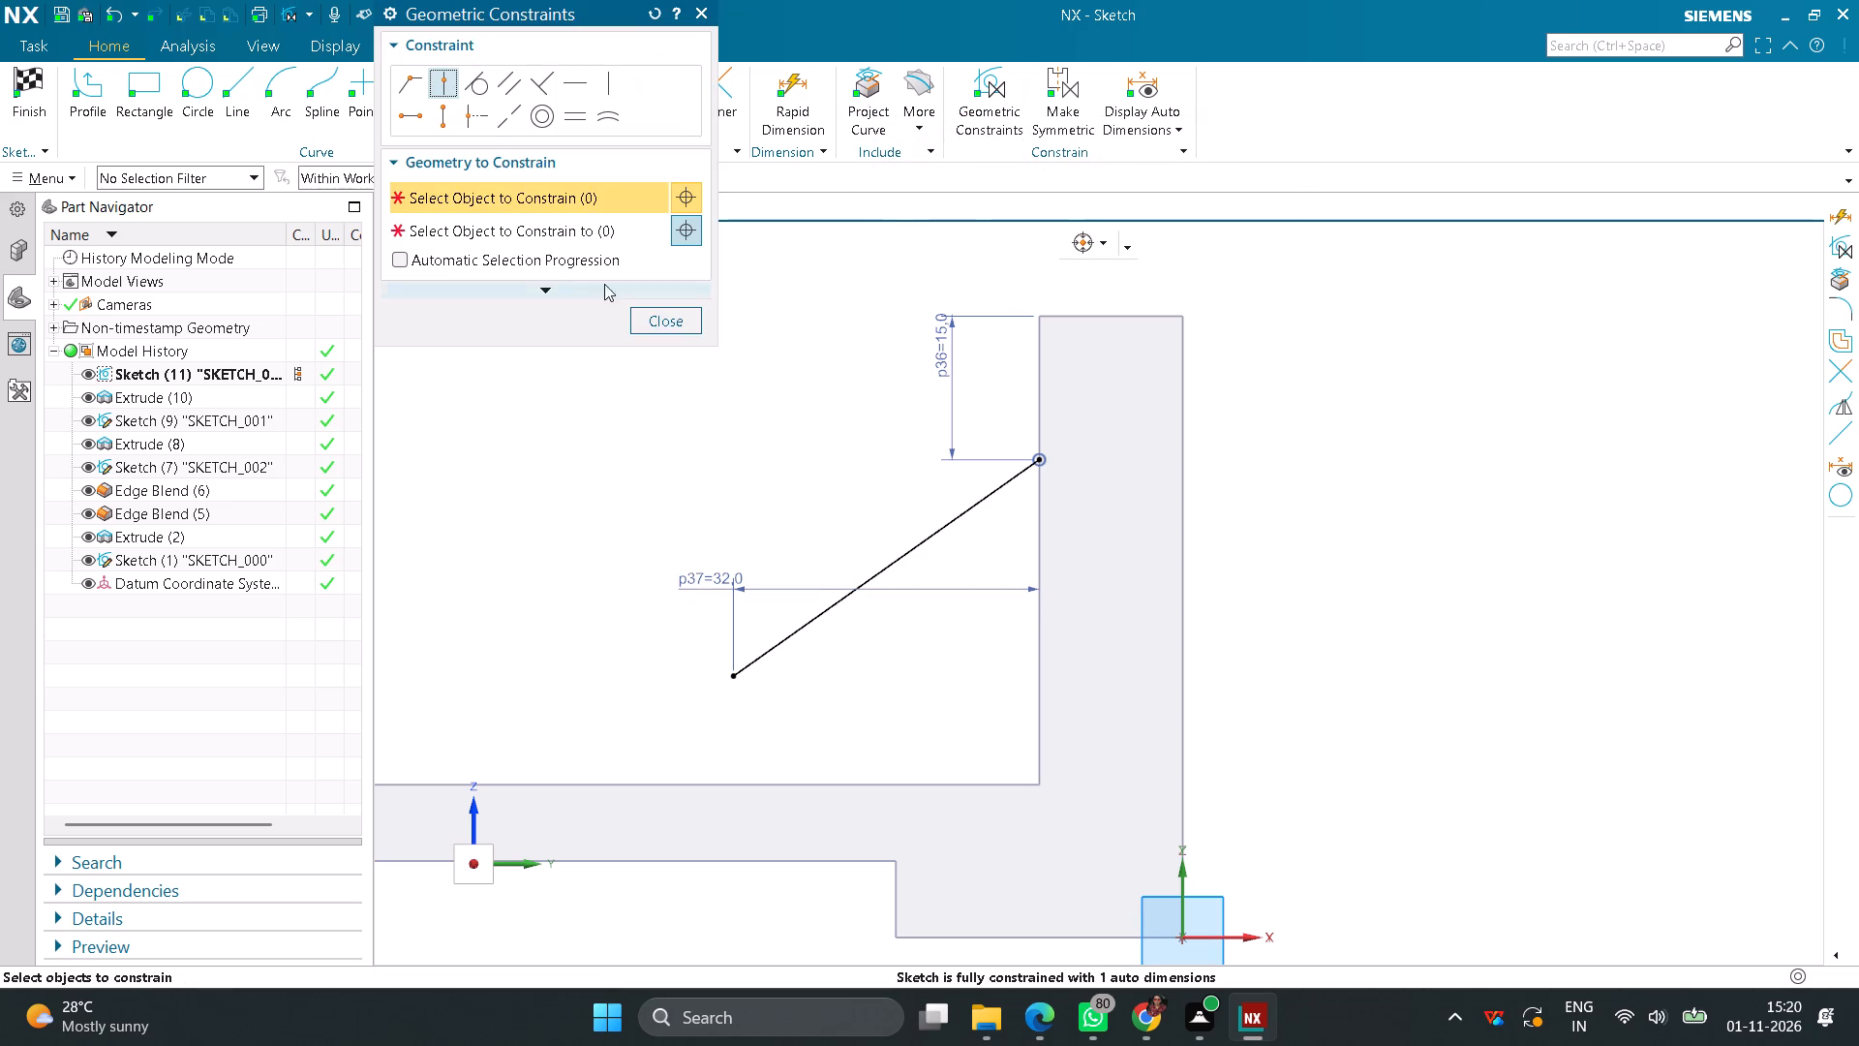
click(736, 681)
click(505, 233)
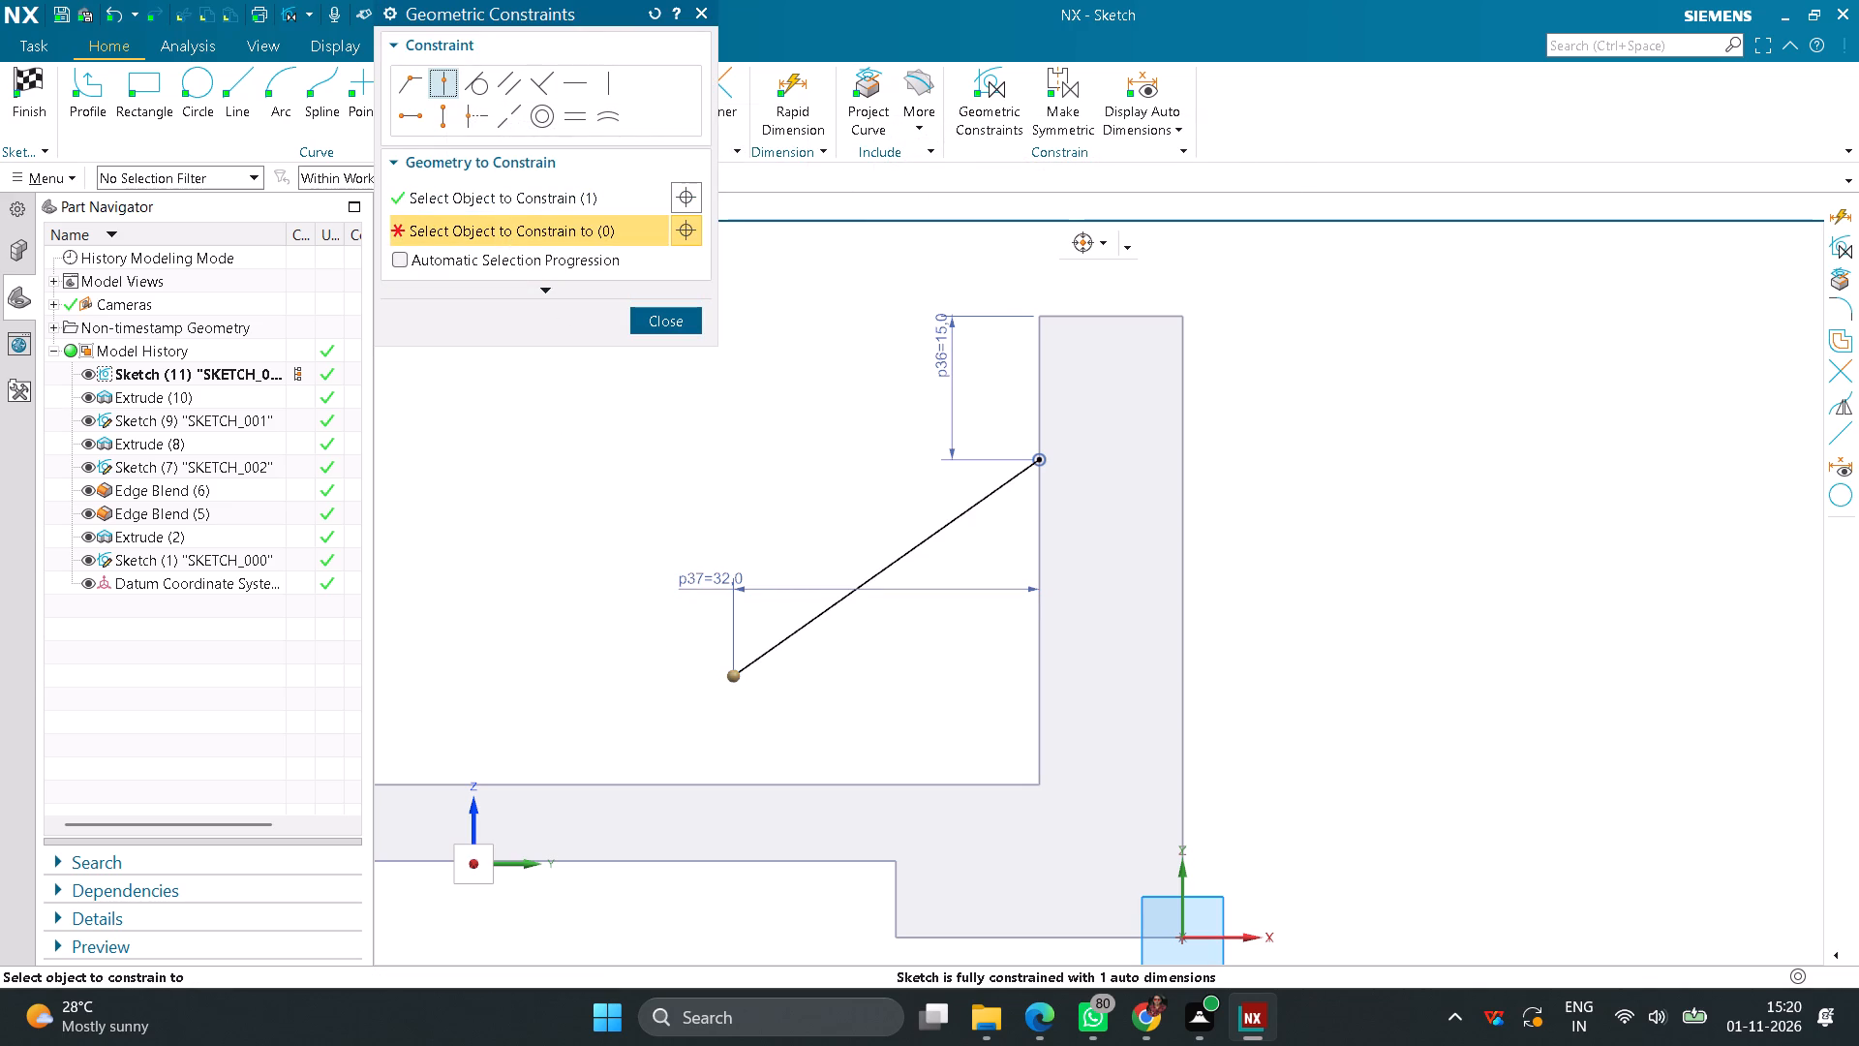
click(764, 784)
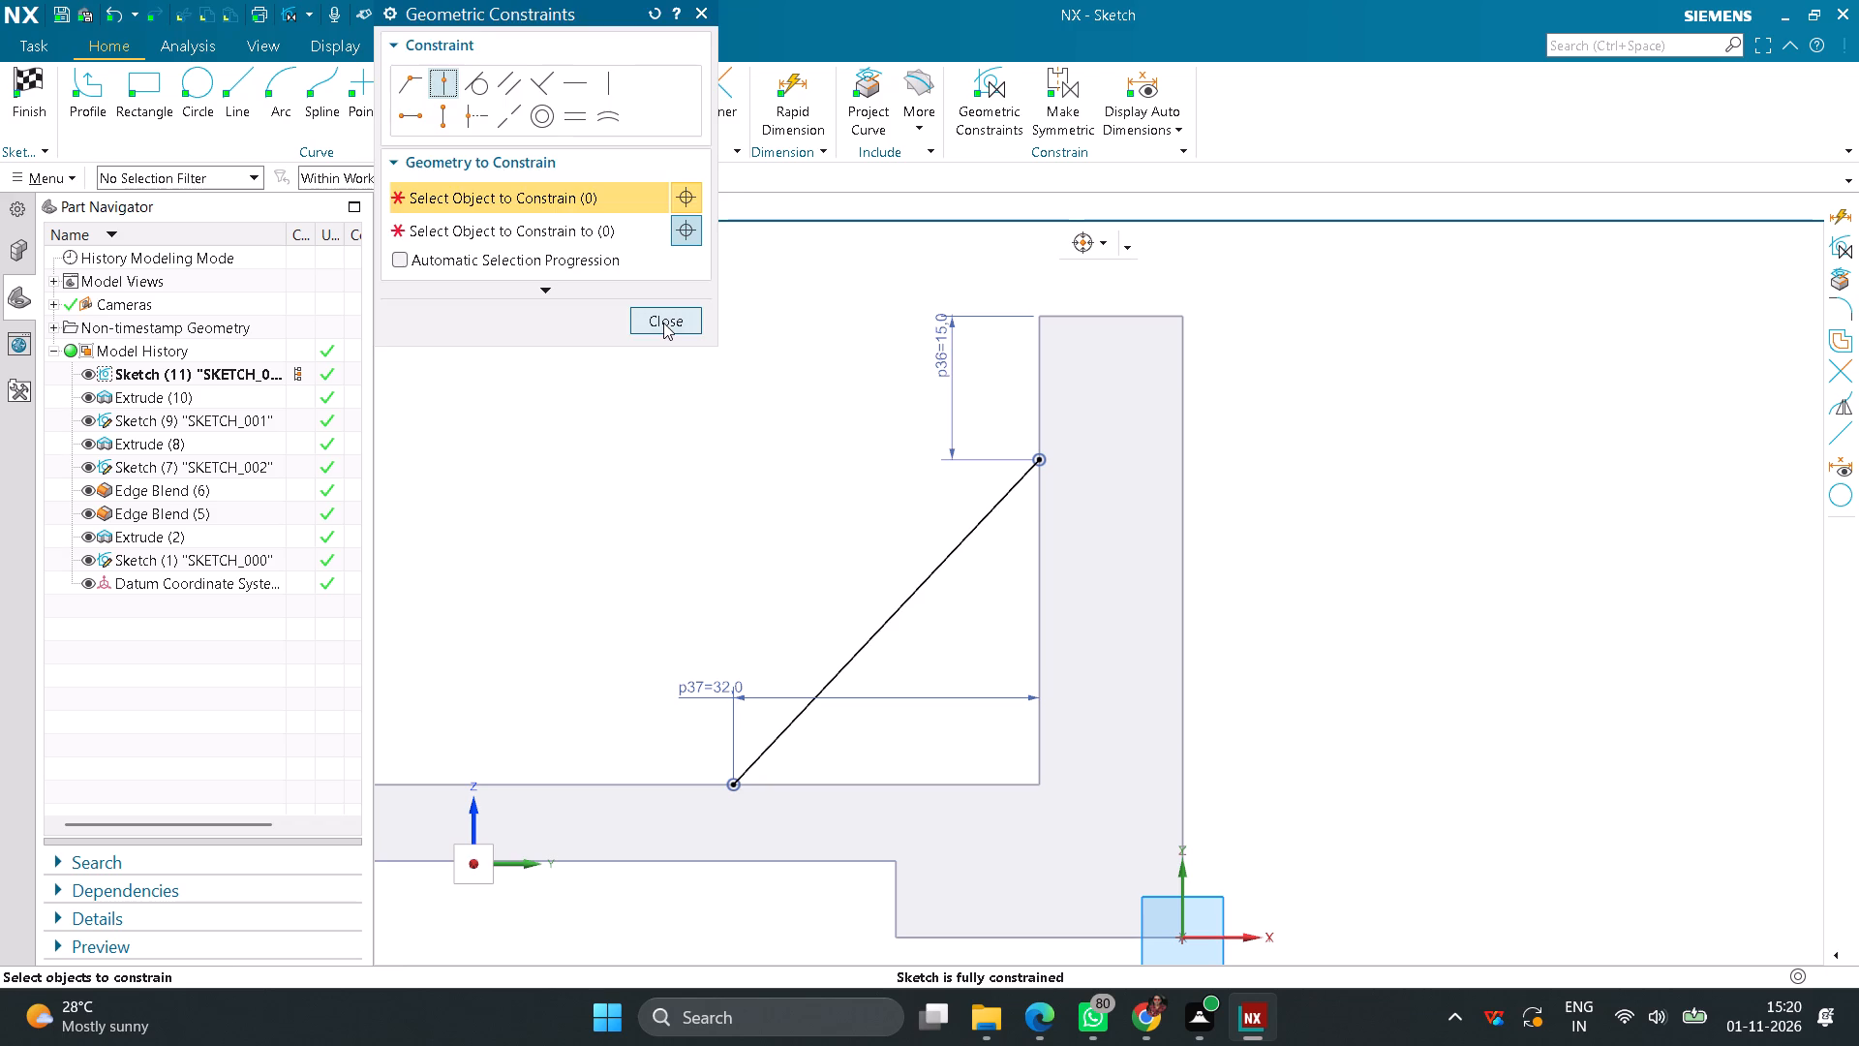
click(663, 323)
click(43, 90)
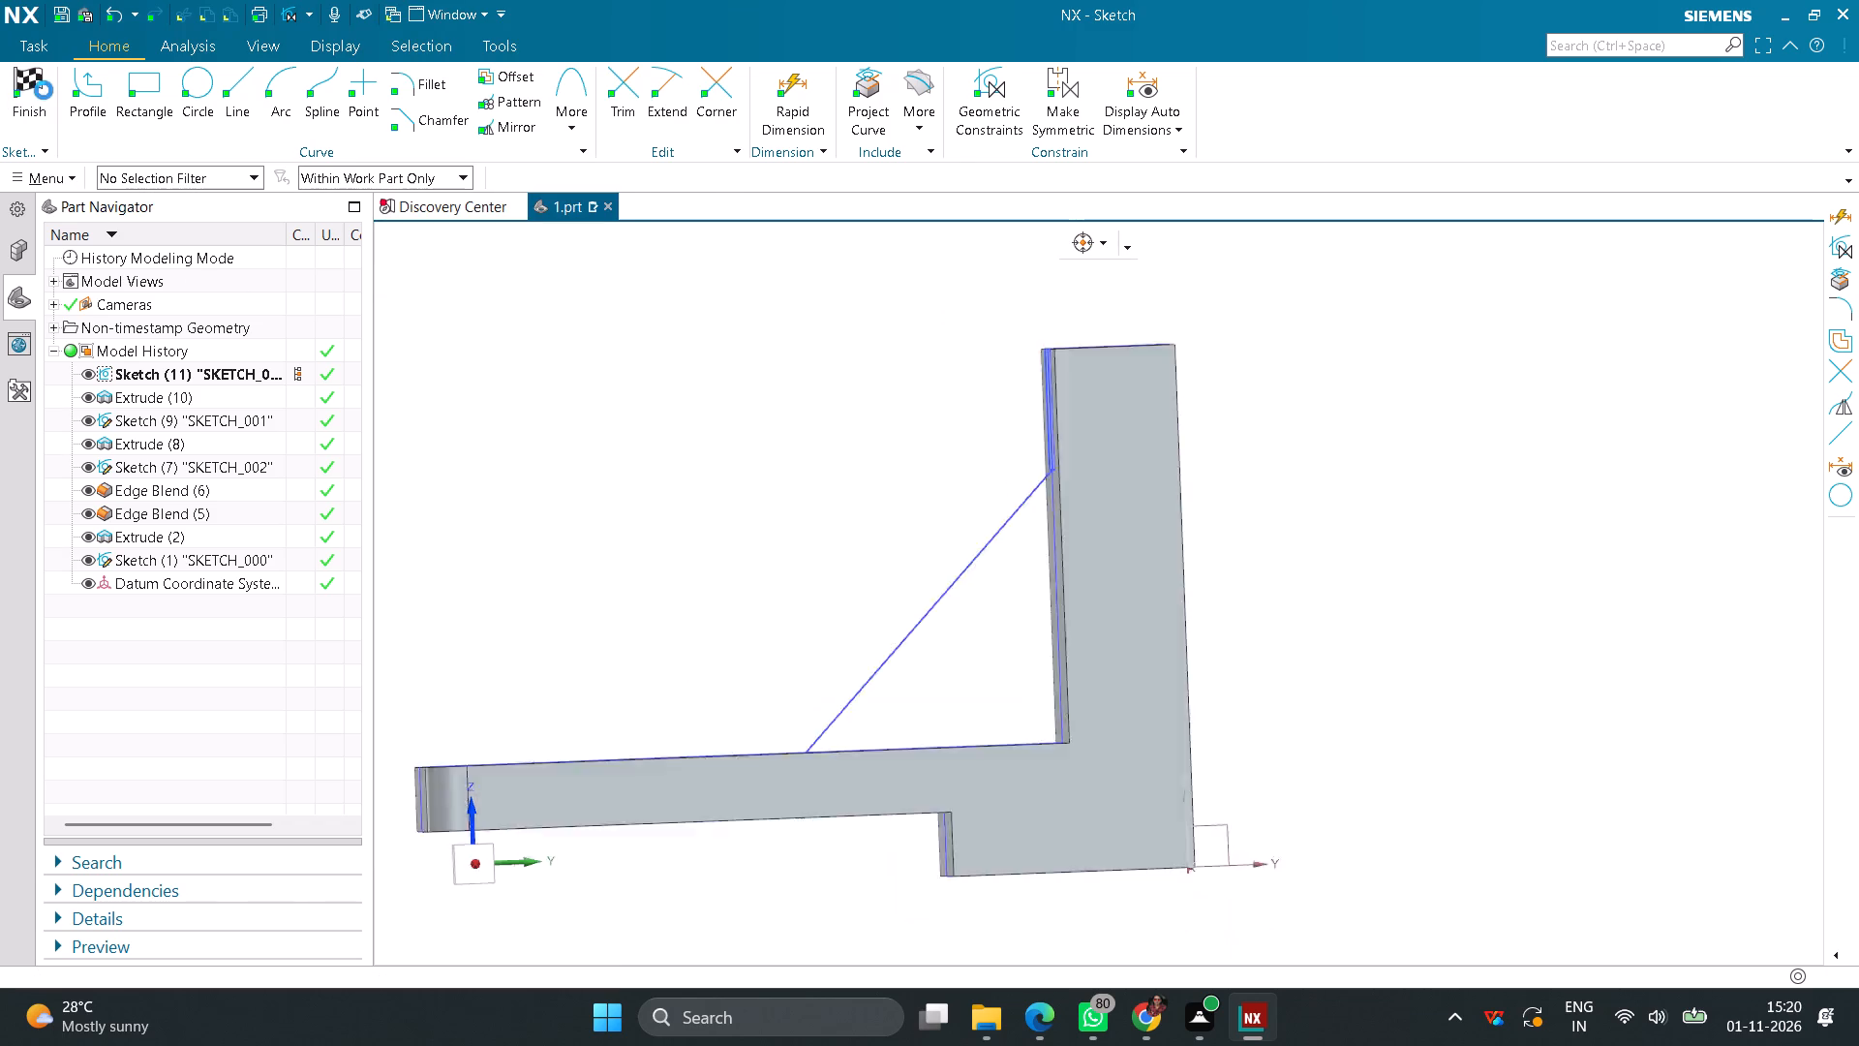
Create a 10 mm thick symmetric rib from the diagonal line, parallel to the section plane and combined with the body.
click(58, 174)
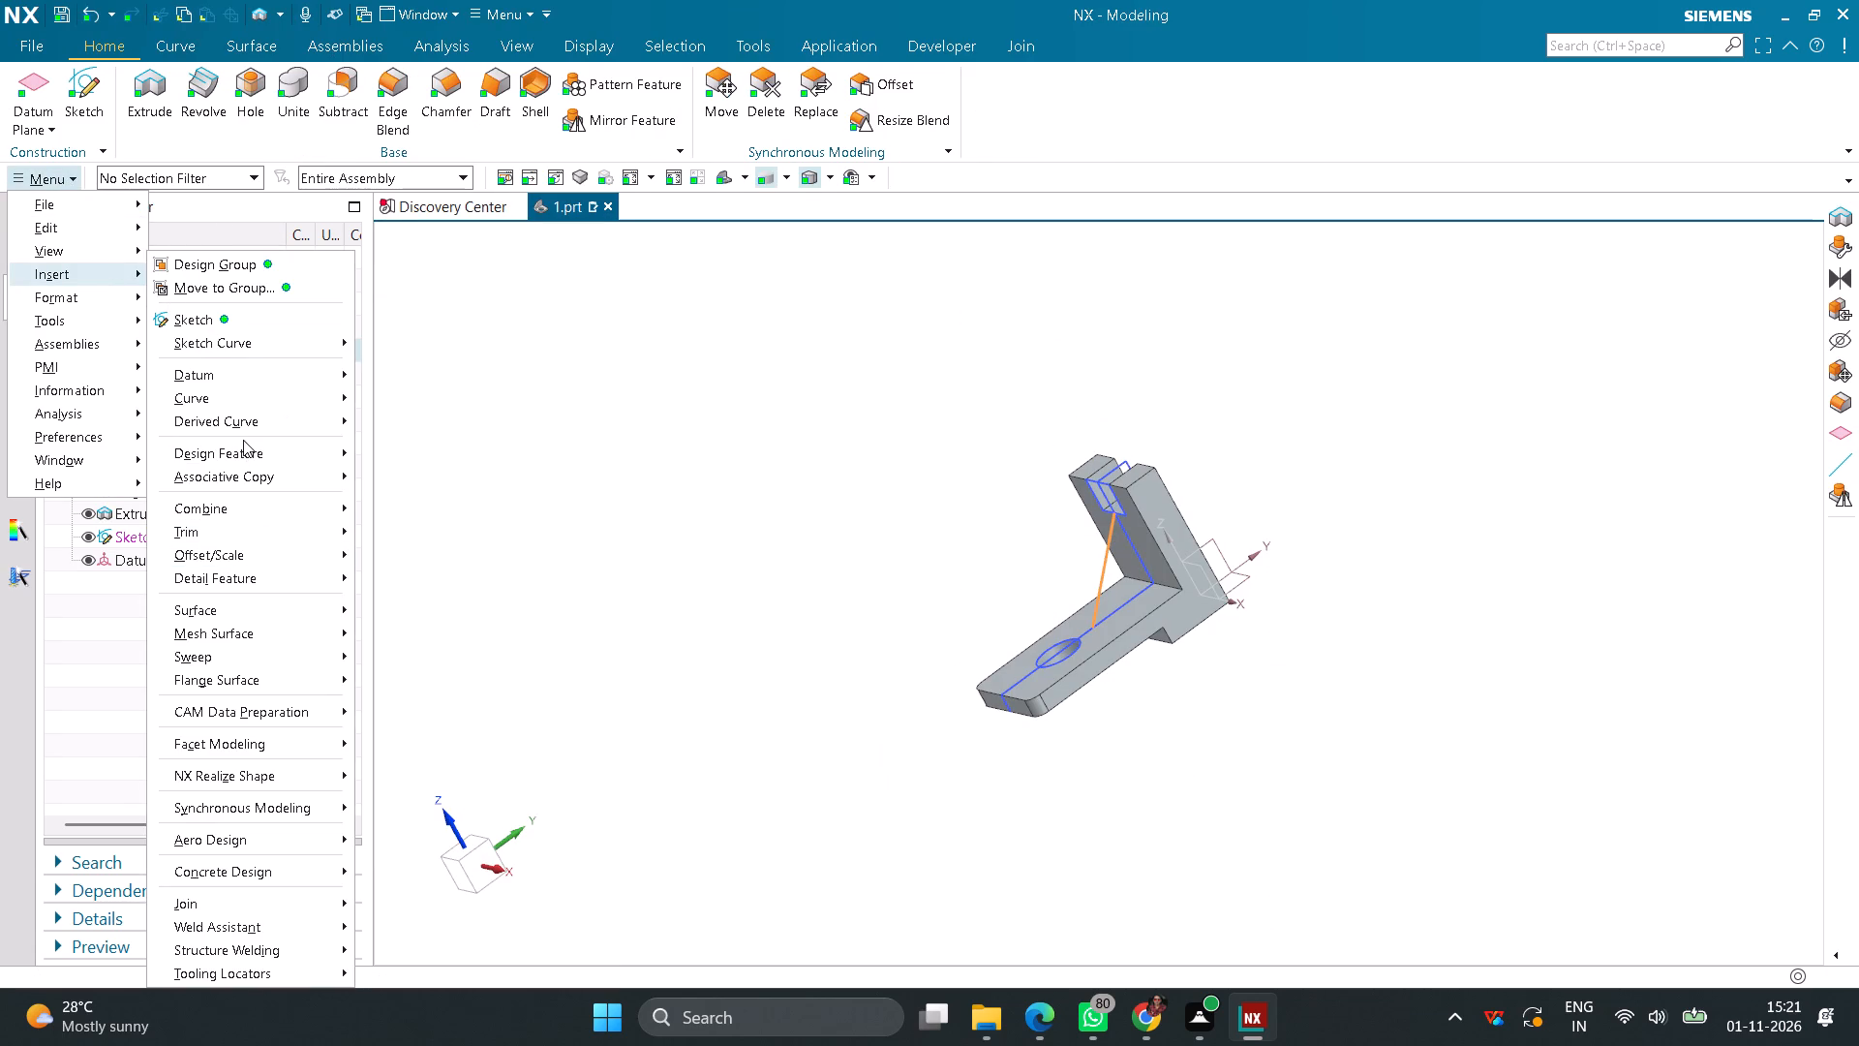
click(430, 709)
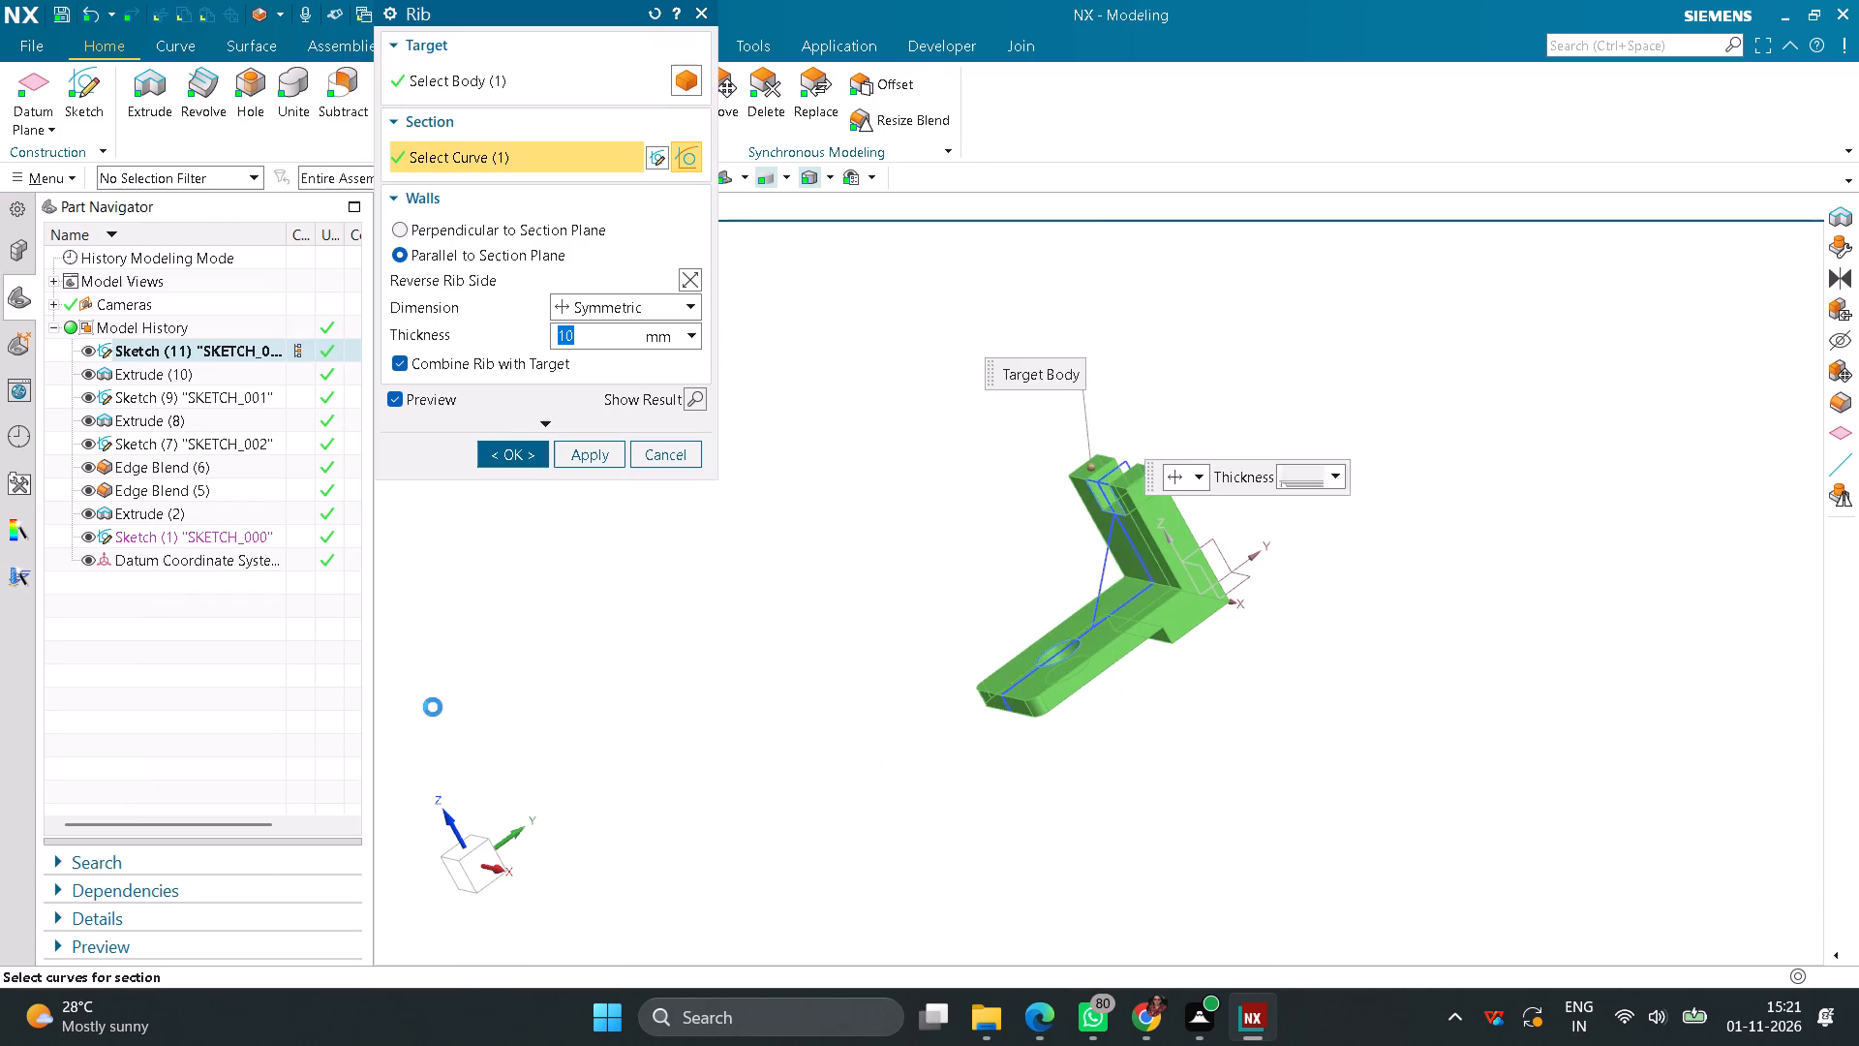
click(484, 456)
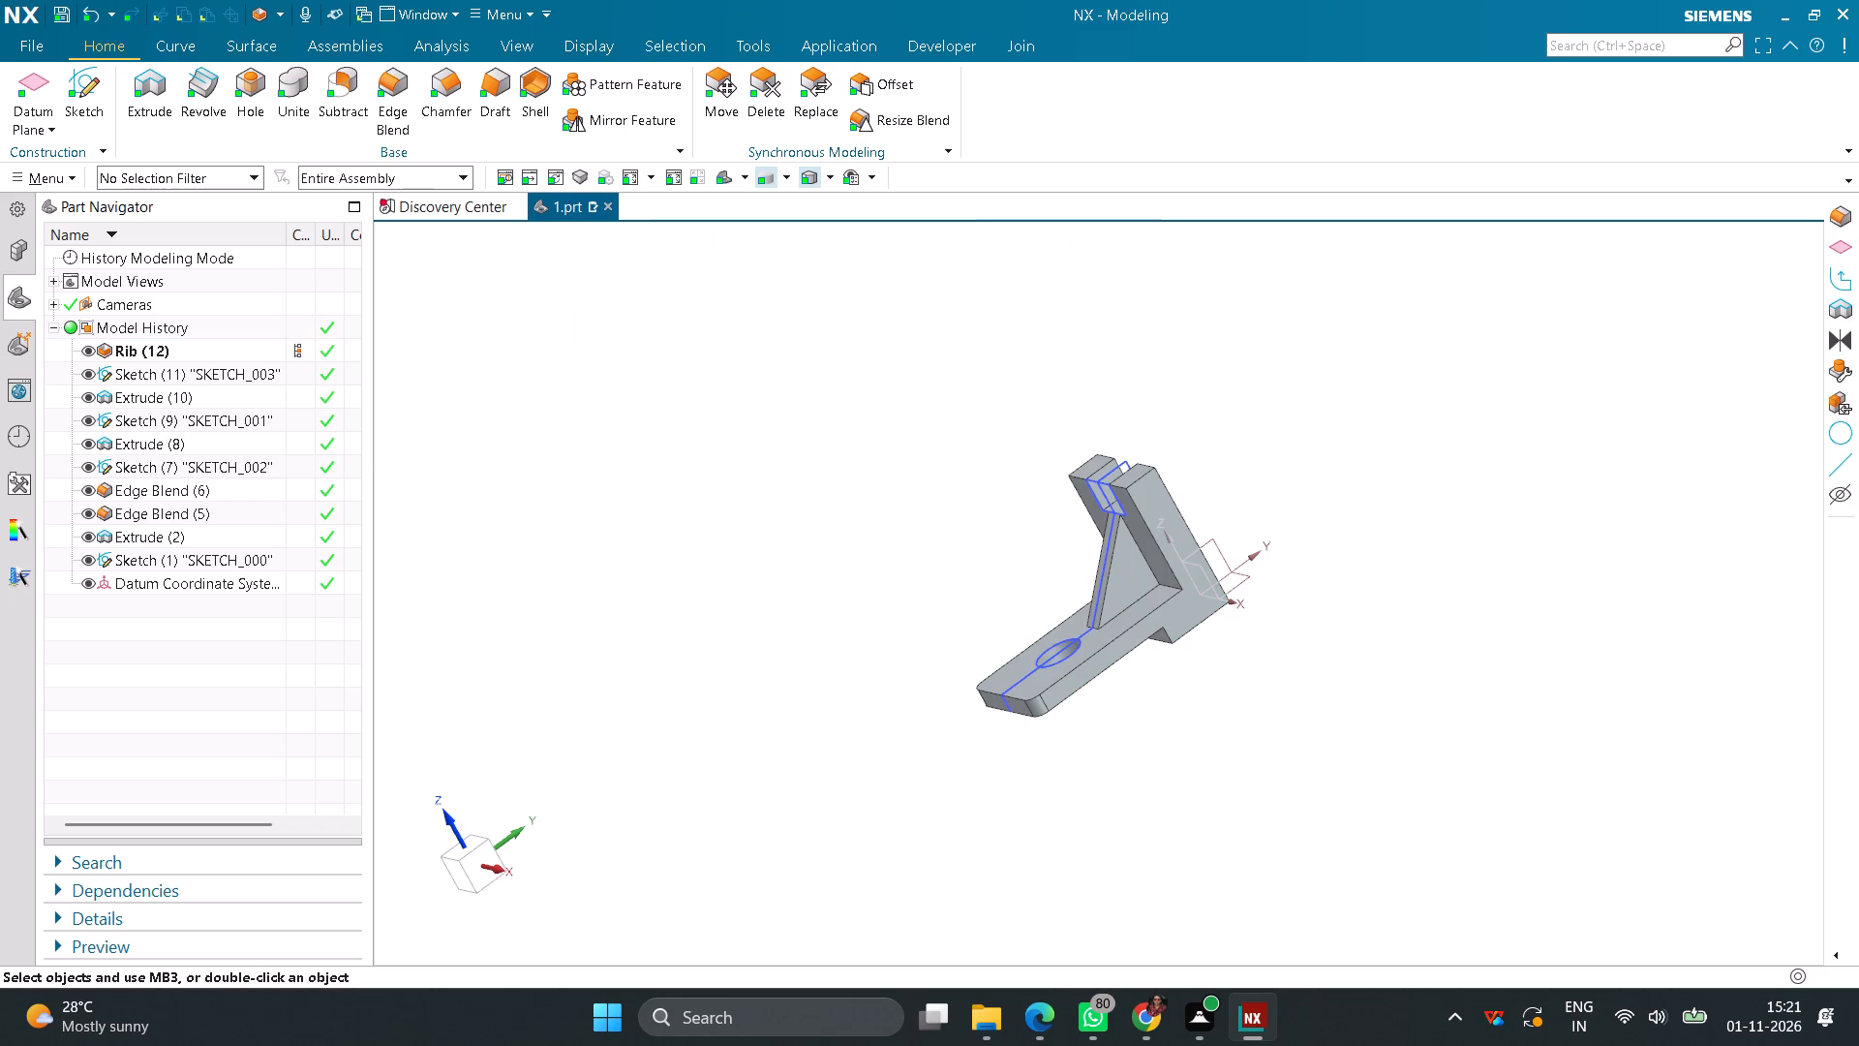
Save the bracket part.
click(38, 40)
click(69, 171)
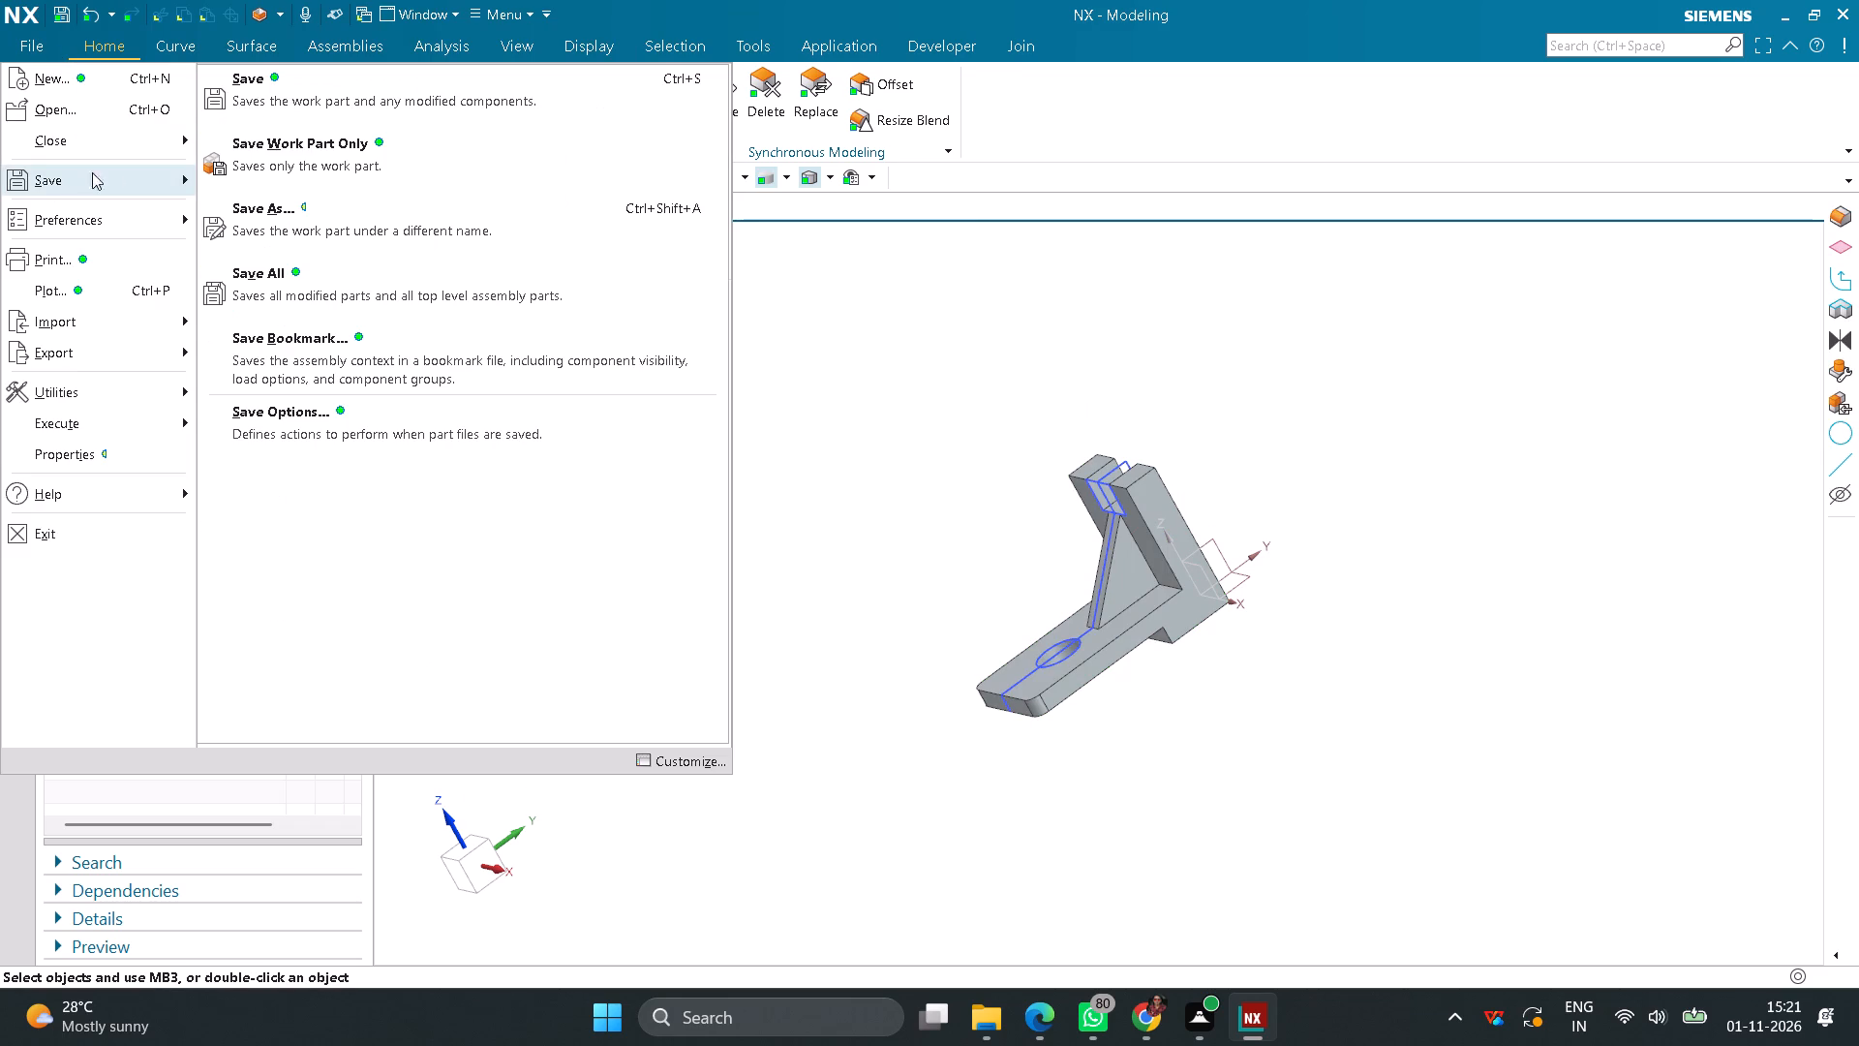
click(272, 96)
Save a copy of the bracket as an IGES file named 1 in the internship folder.
click(40, 45)
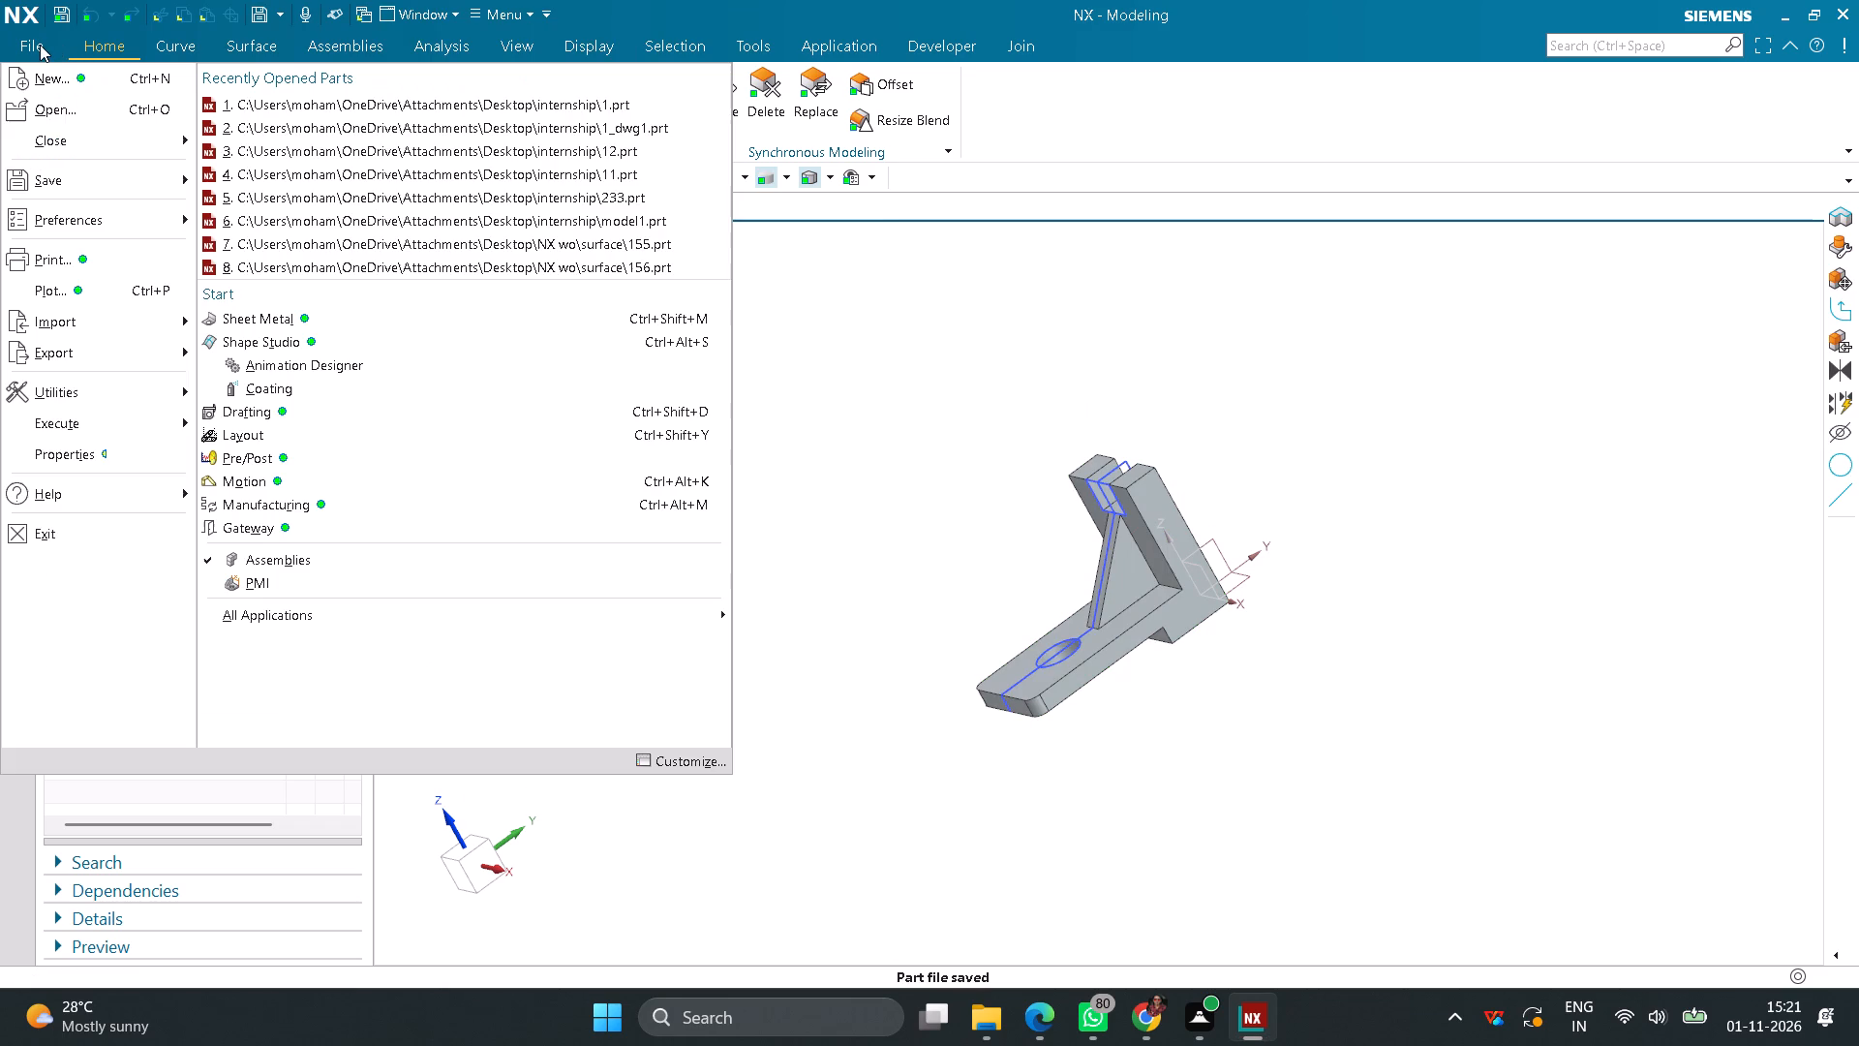
click(73, 186)
click(260, 218)
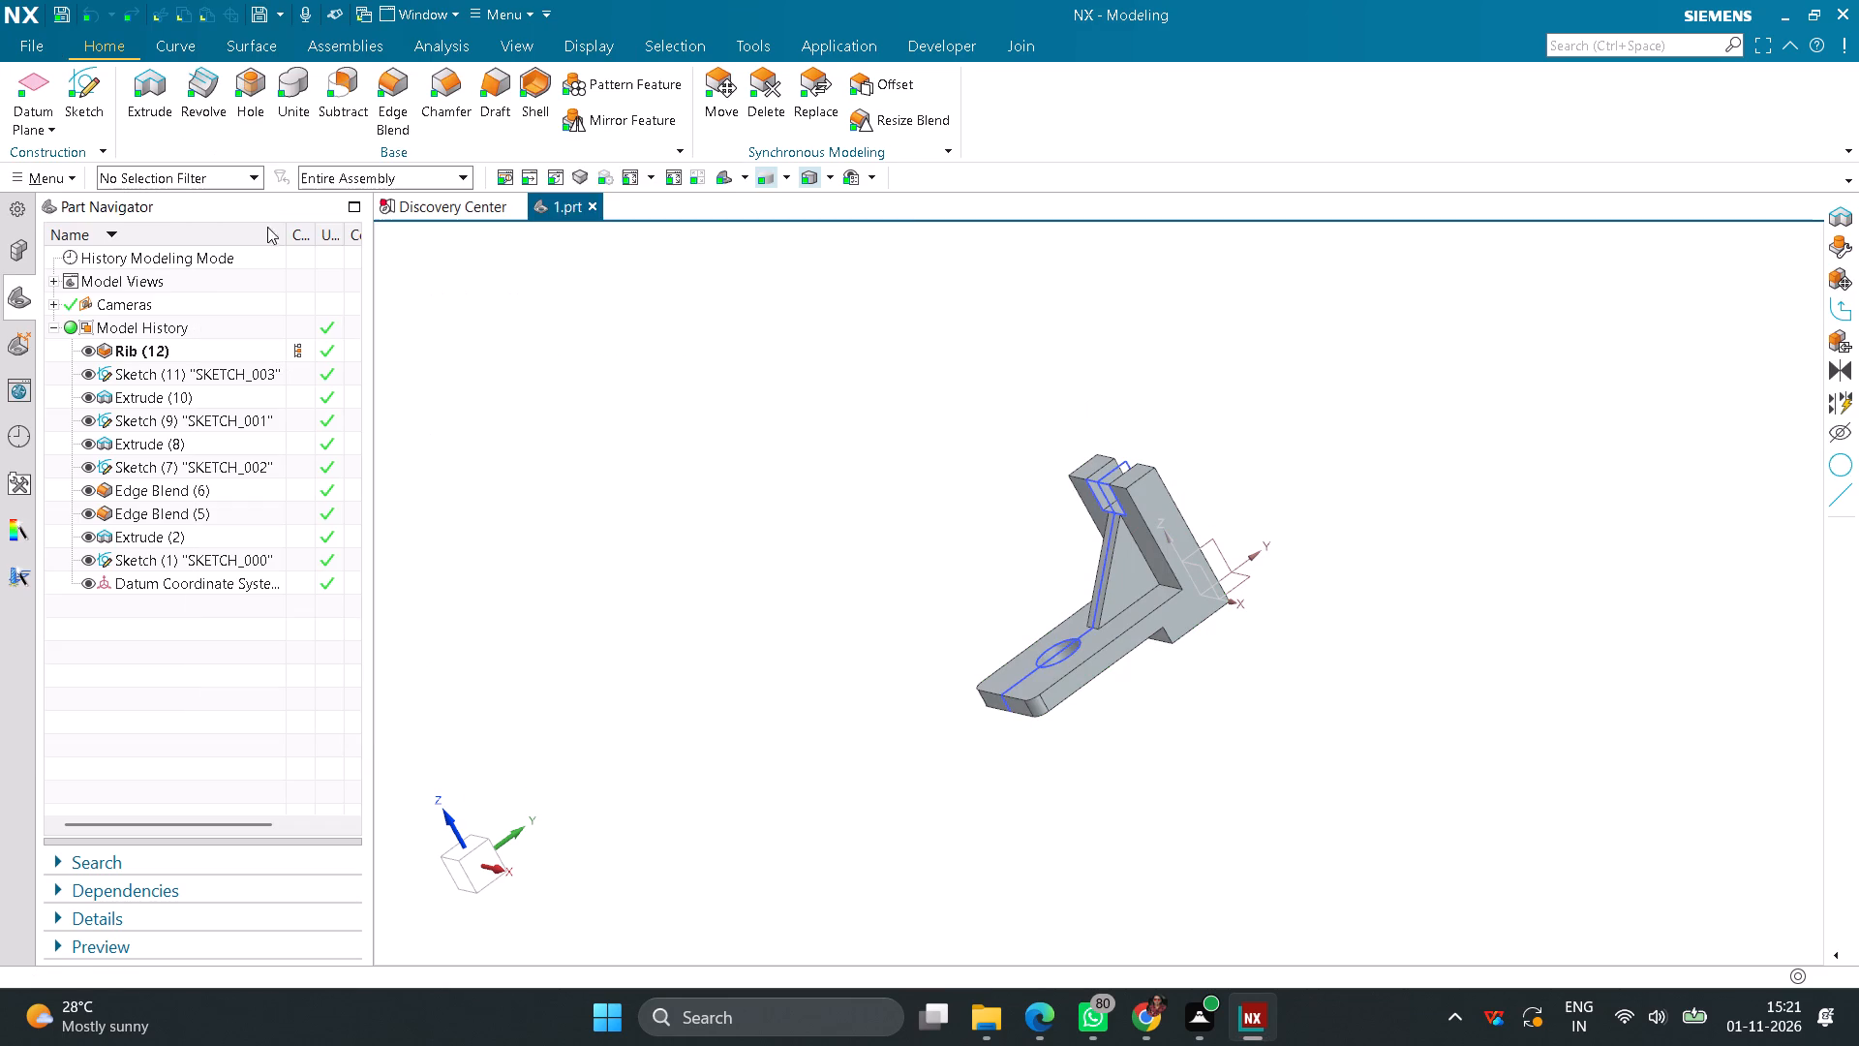
click(830, 587)
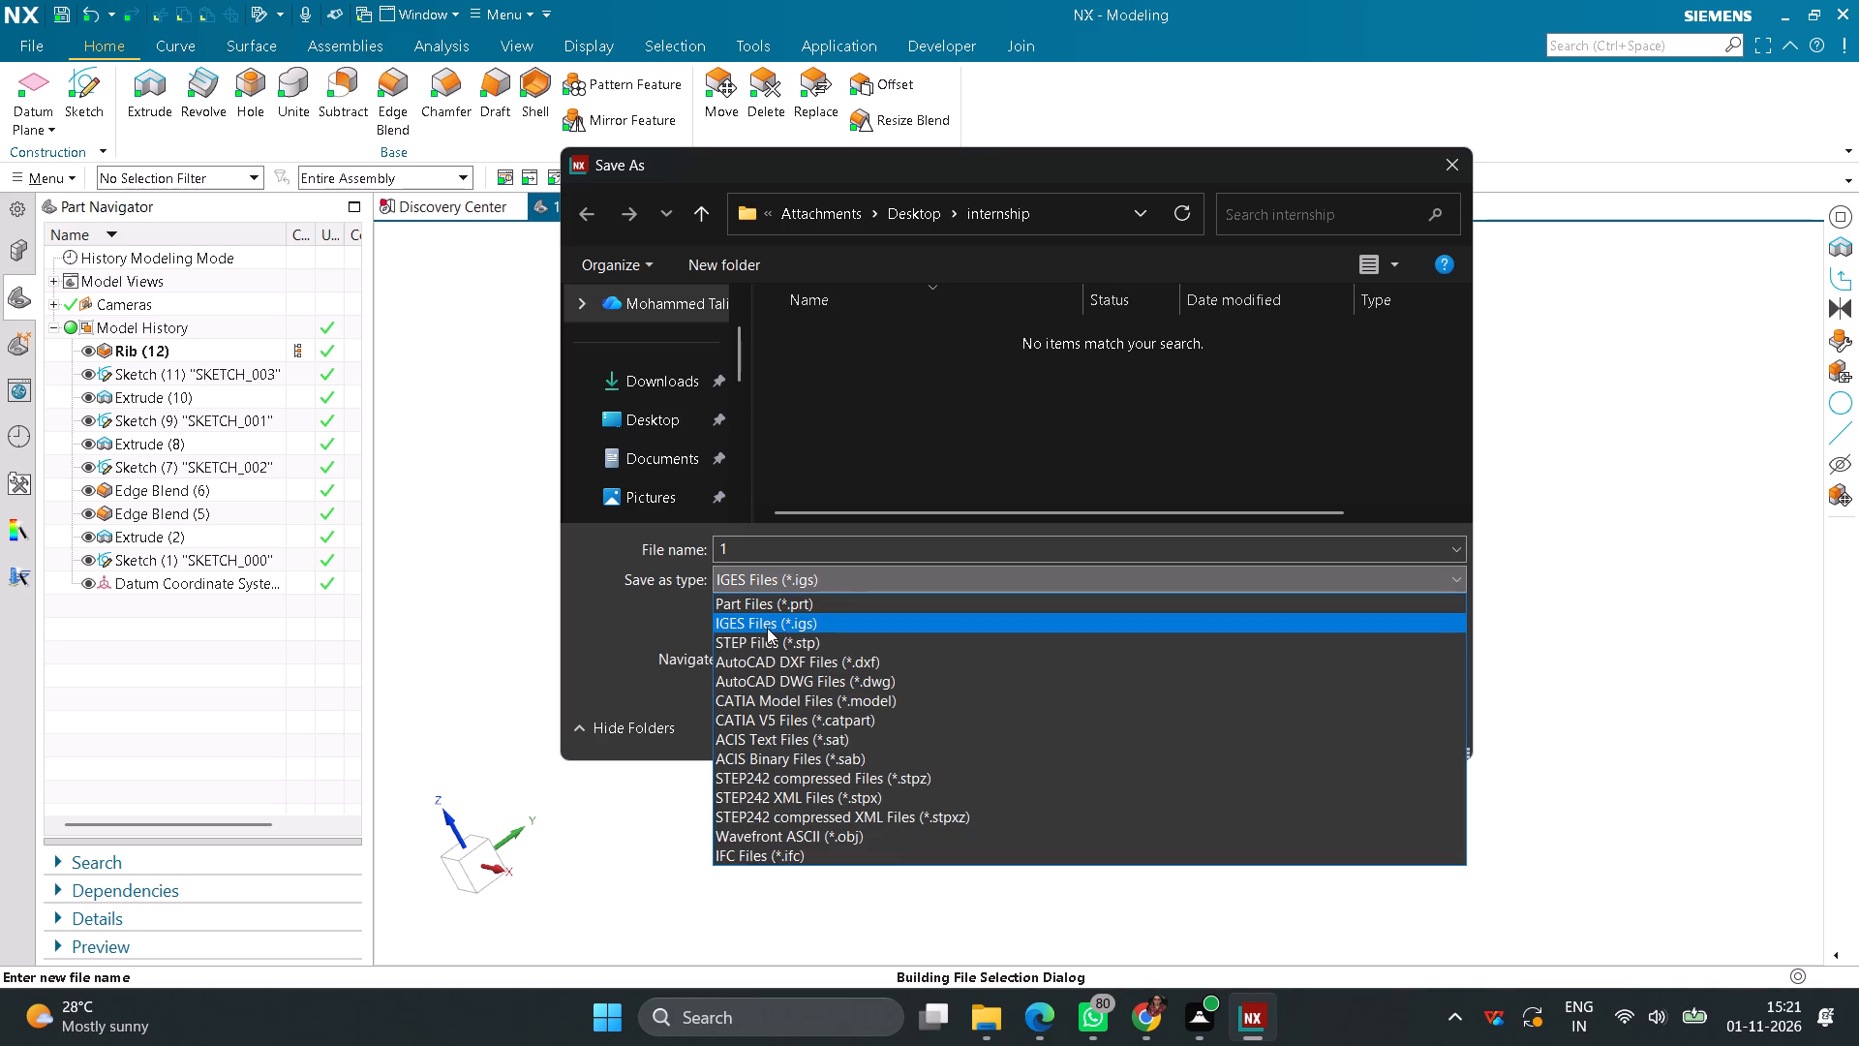
click(767, 628)
click(1257, 723)
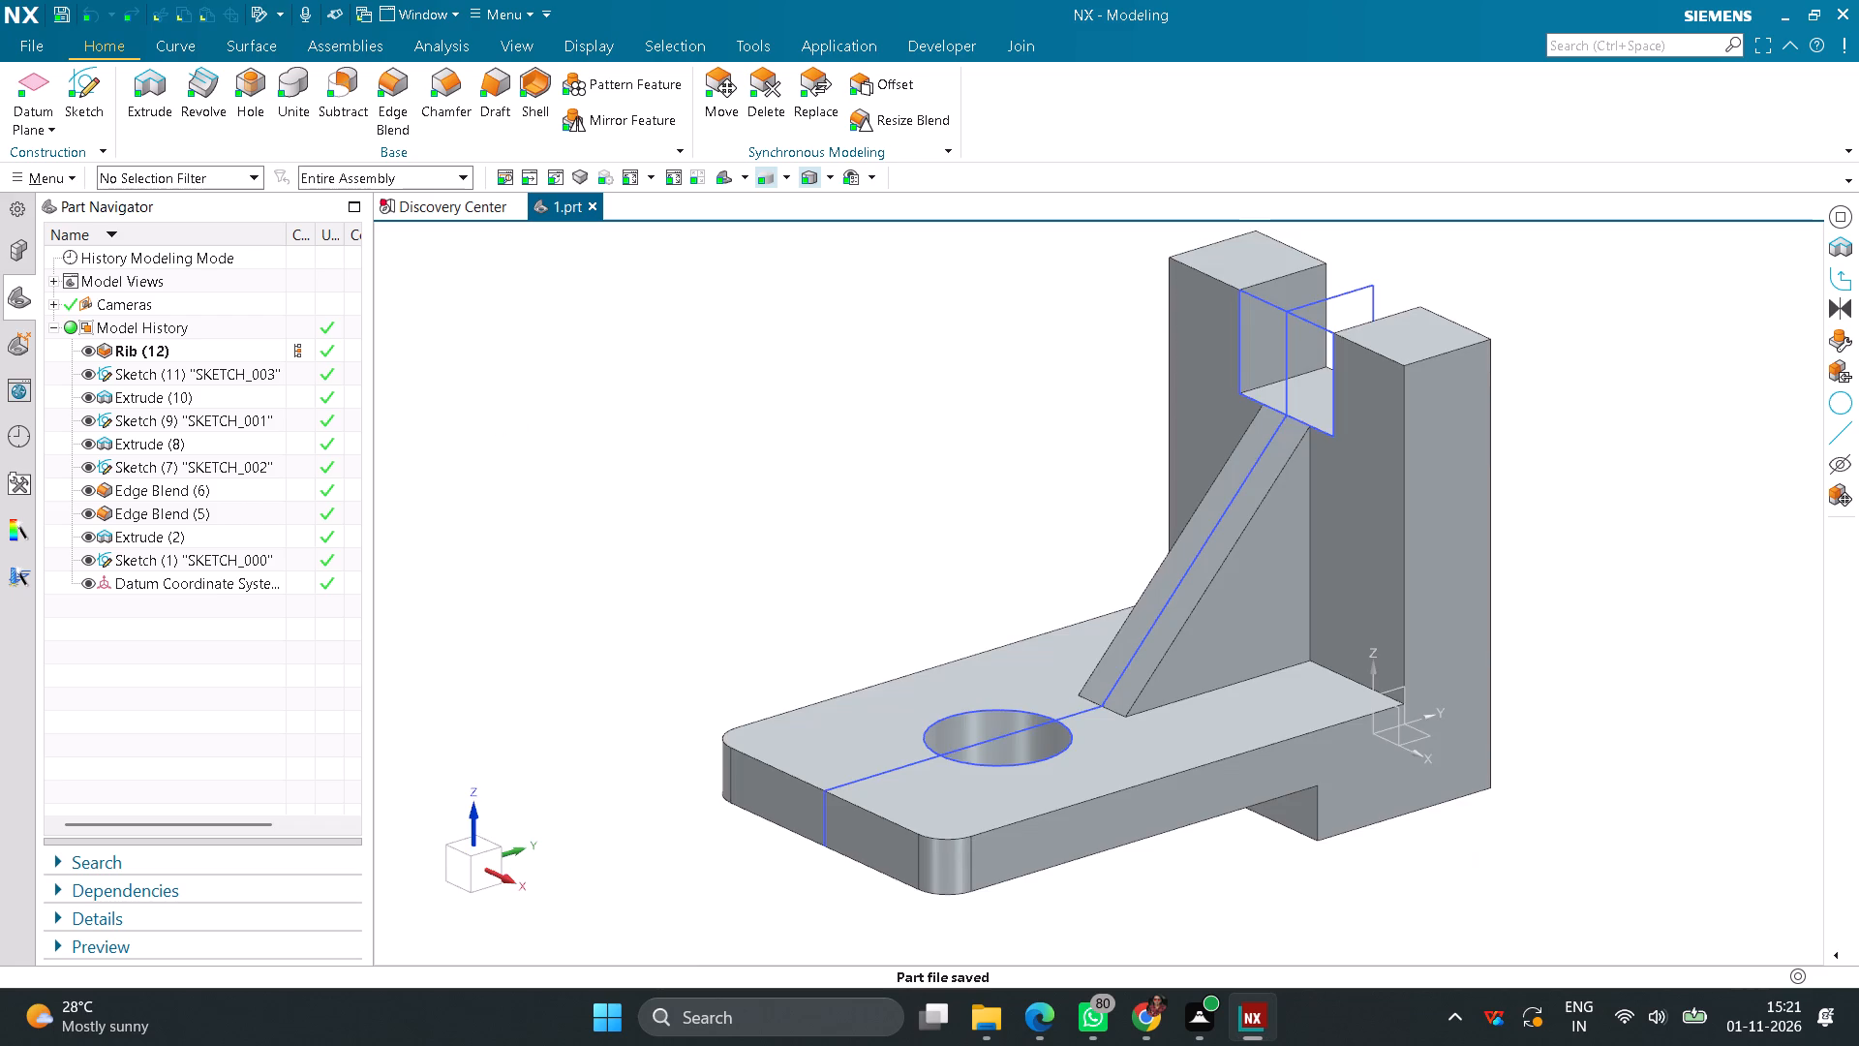
Create a new A2-size drawing in millimetres referencing part 1, leaving the title block cells empty.
click(33, 36)
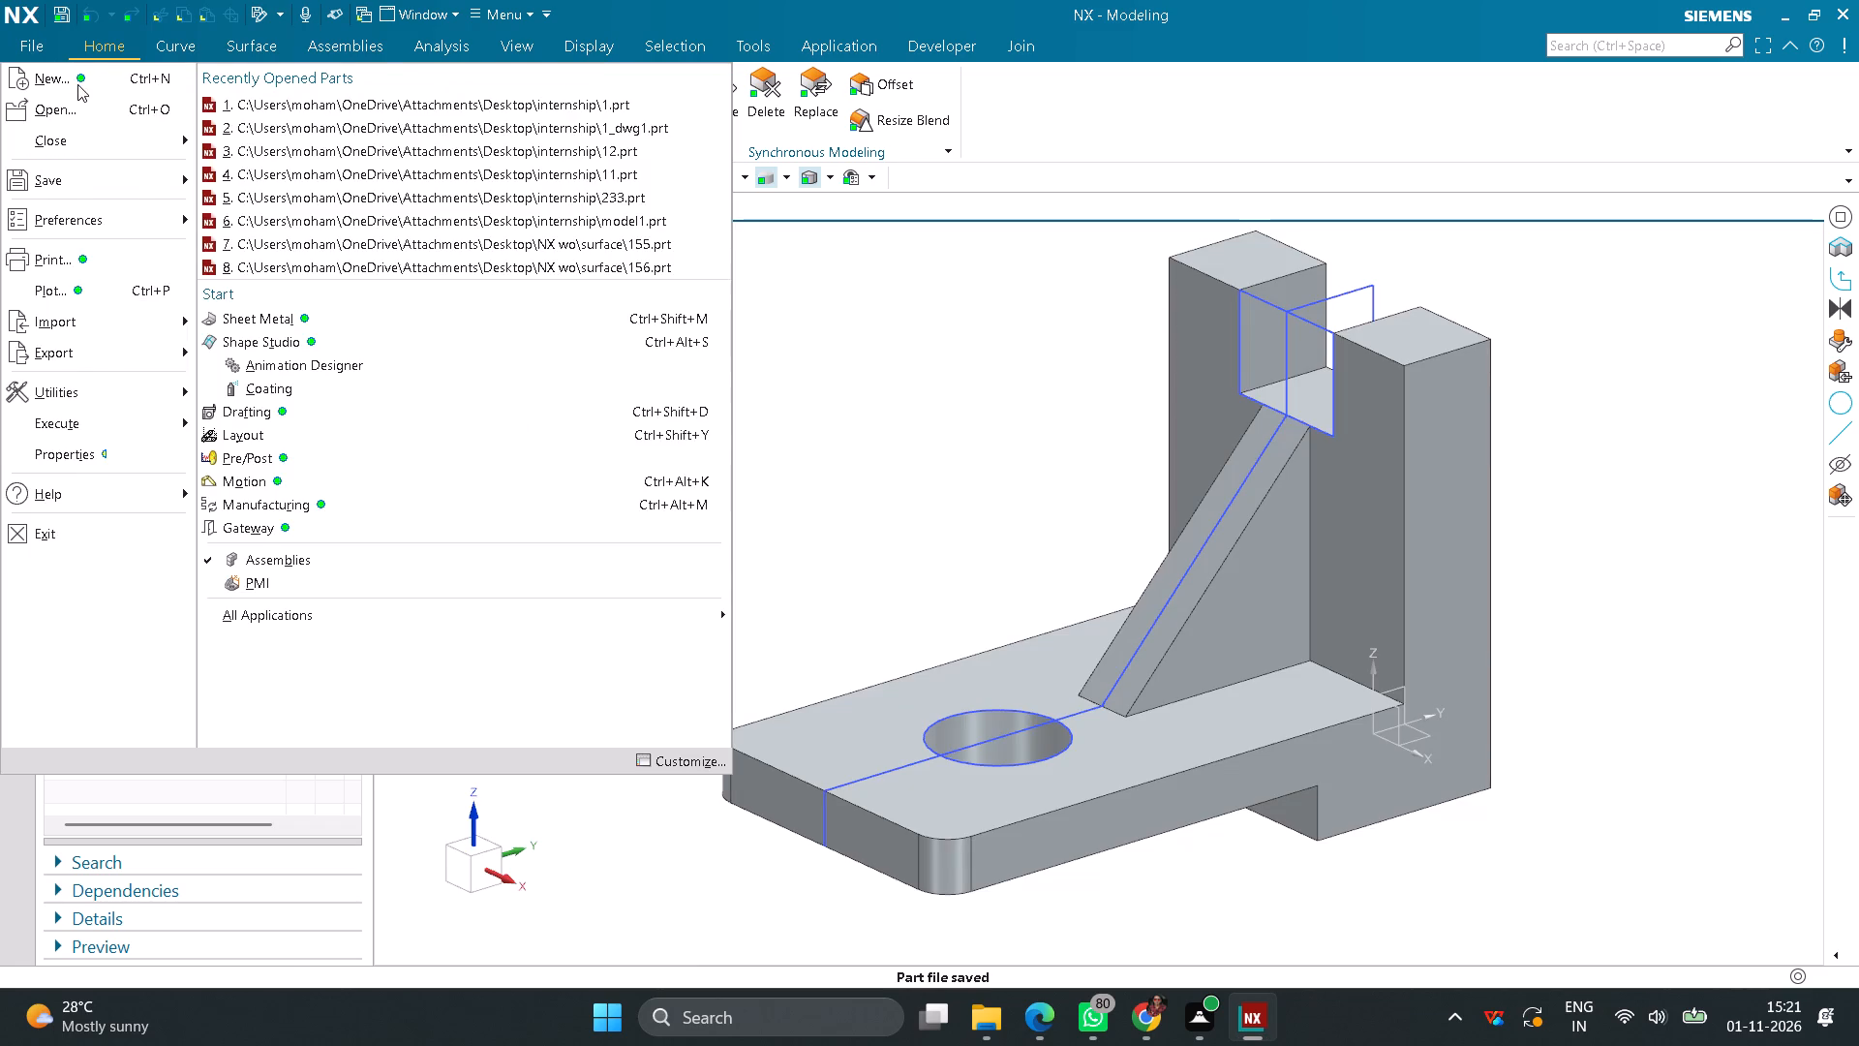
click(77, 84)
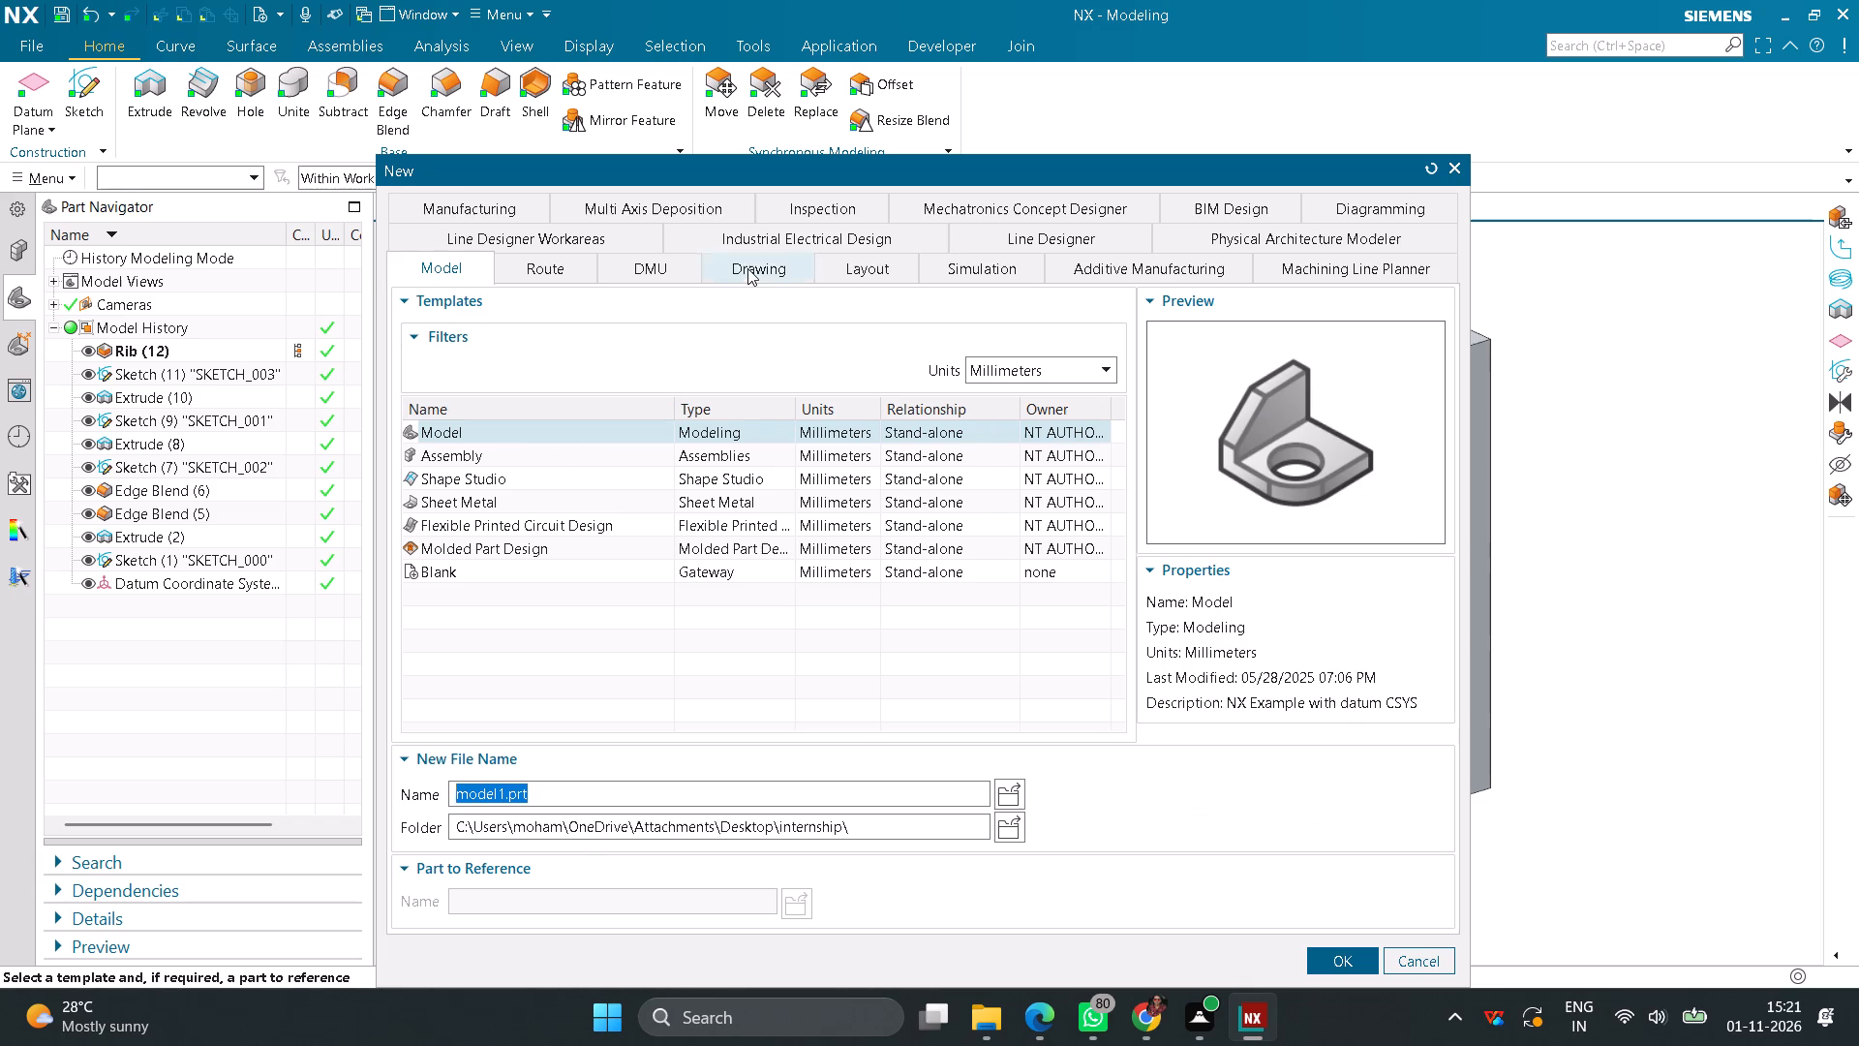
click(747, 268)
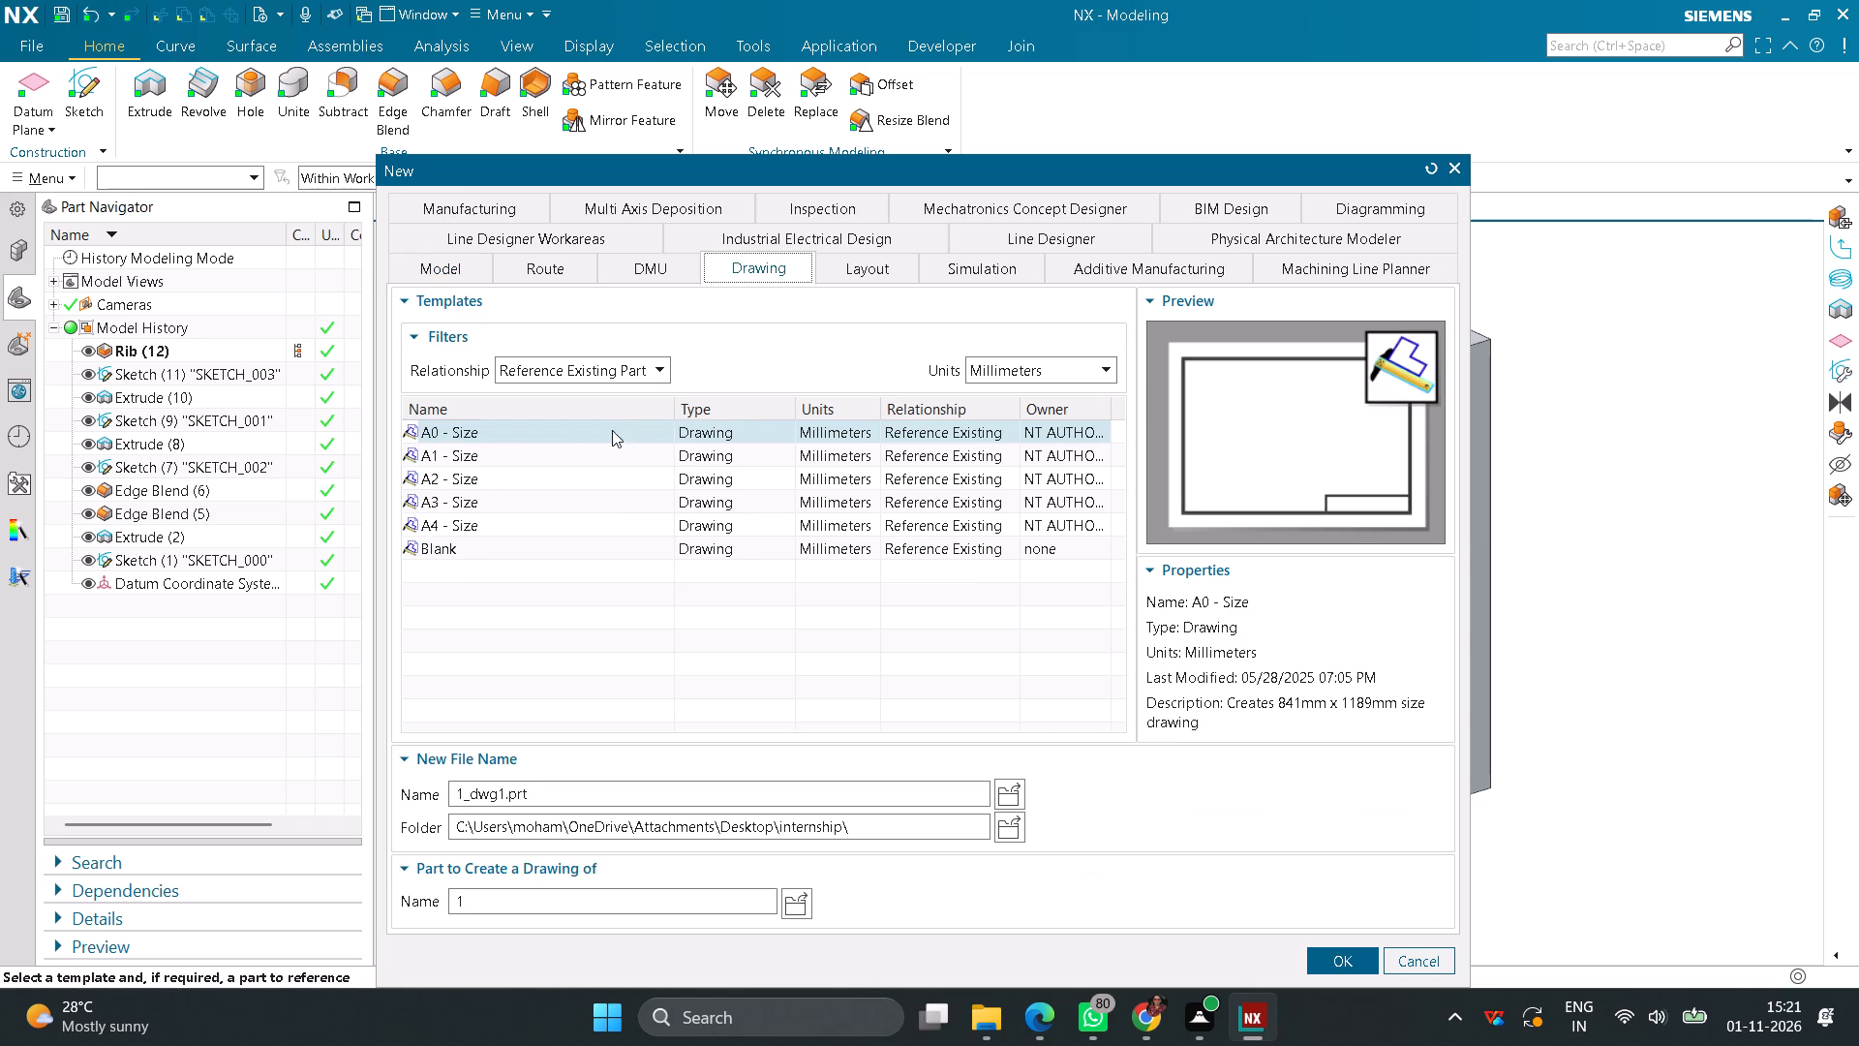
click(484, 477)
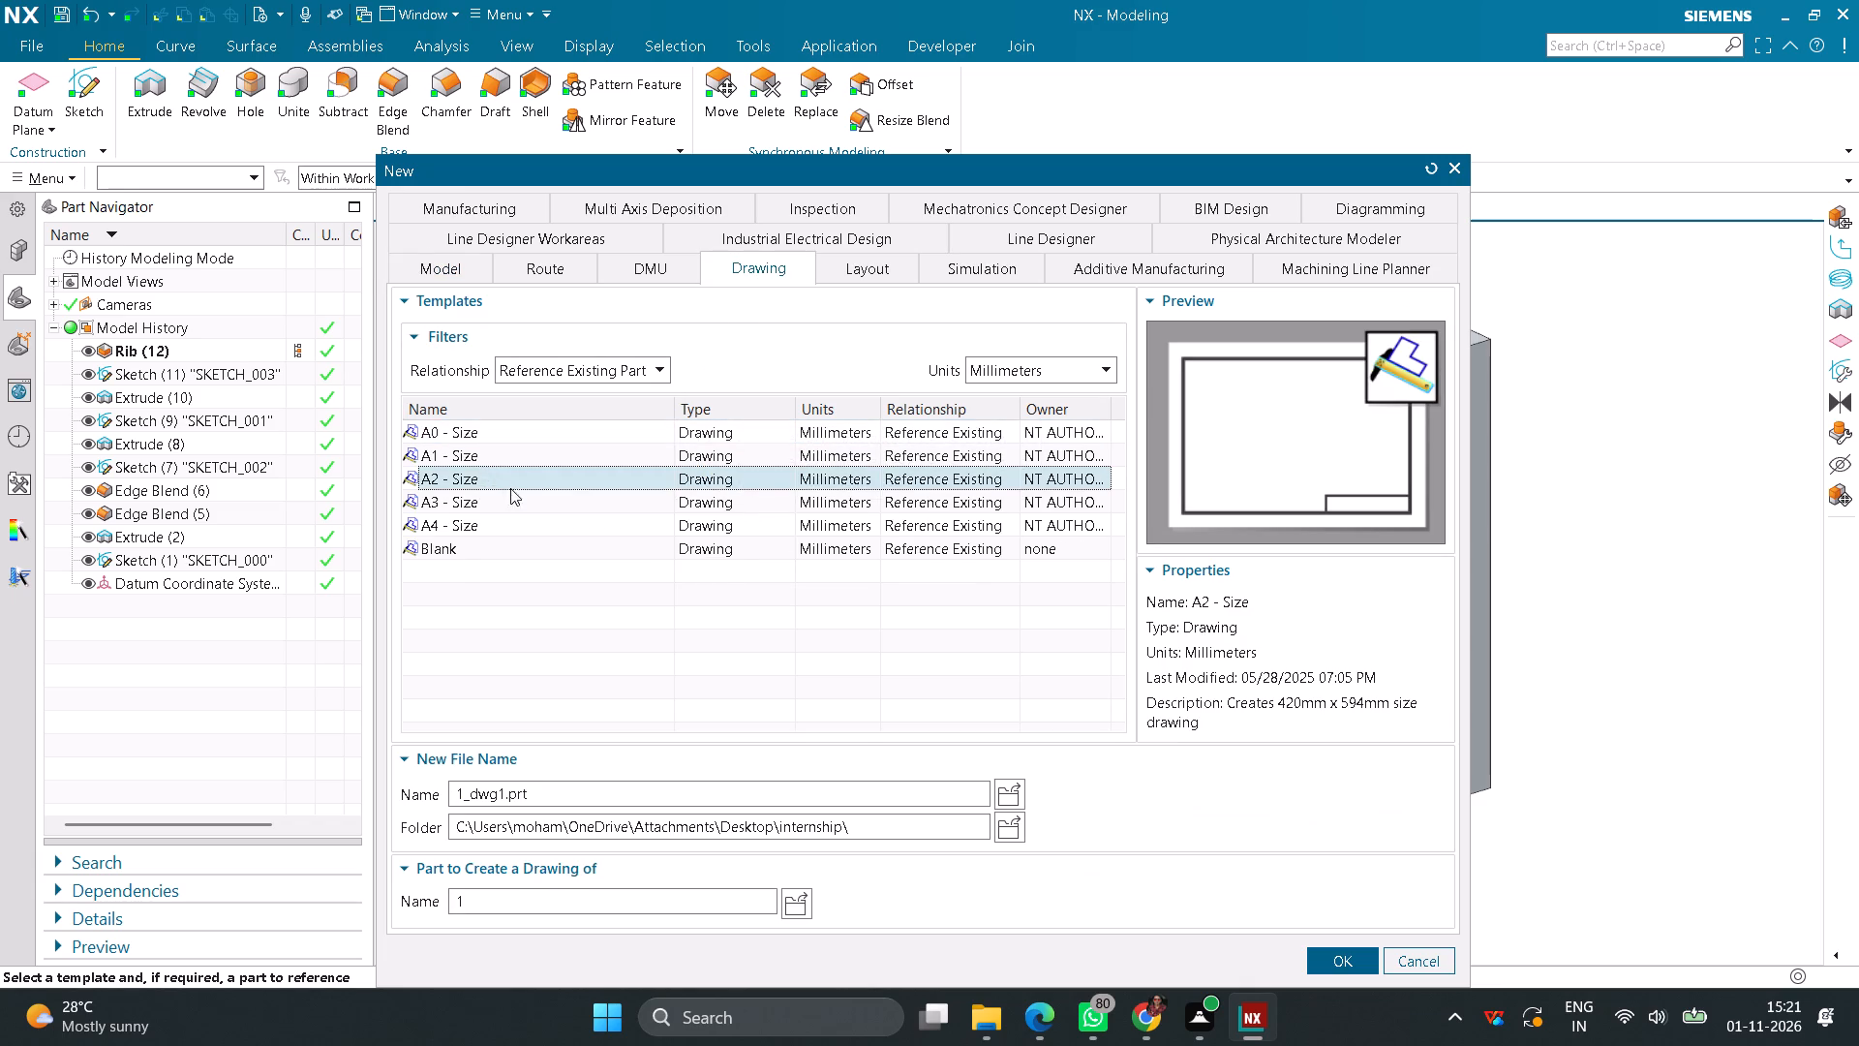
click(1318, 966)
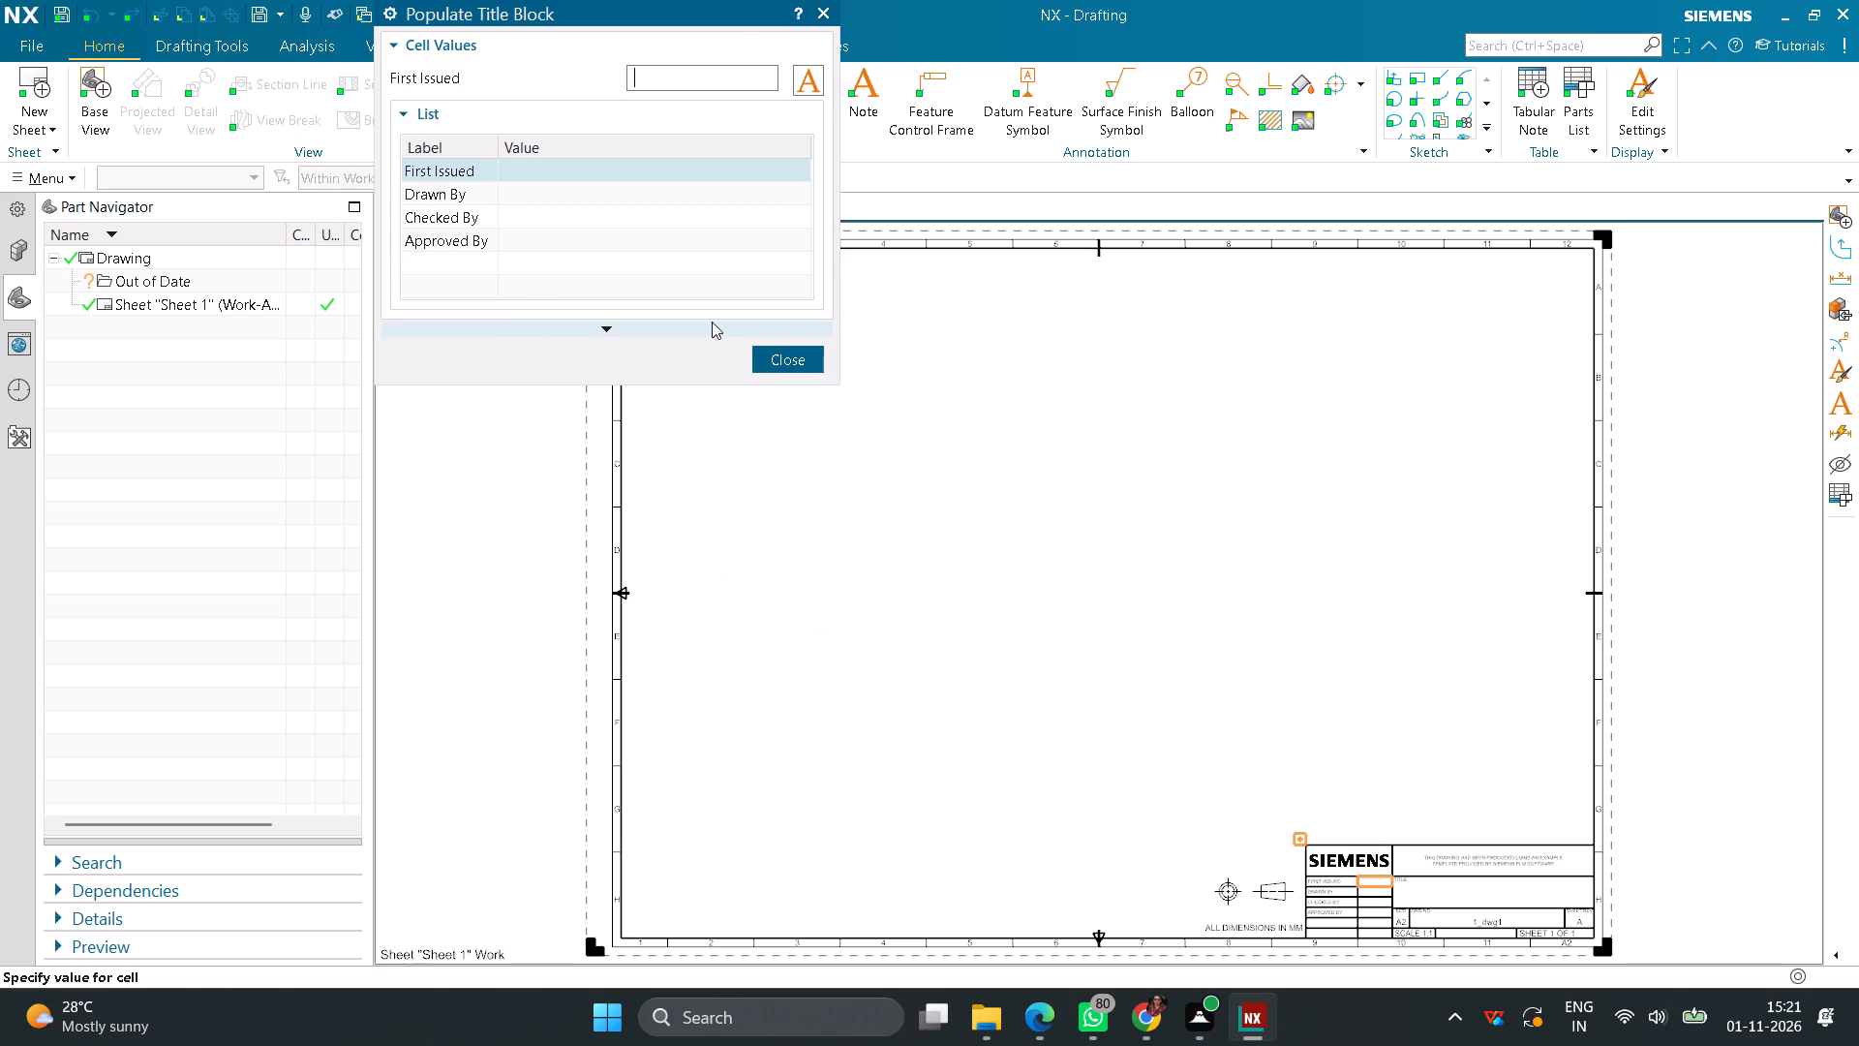
click(765, 362)
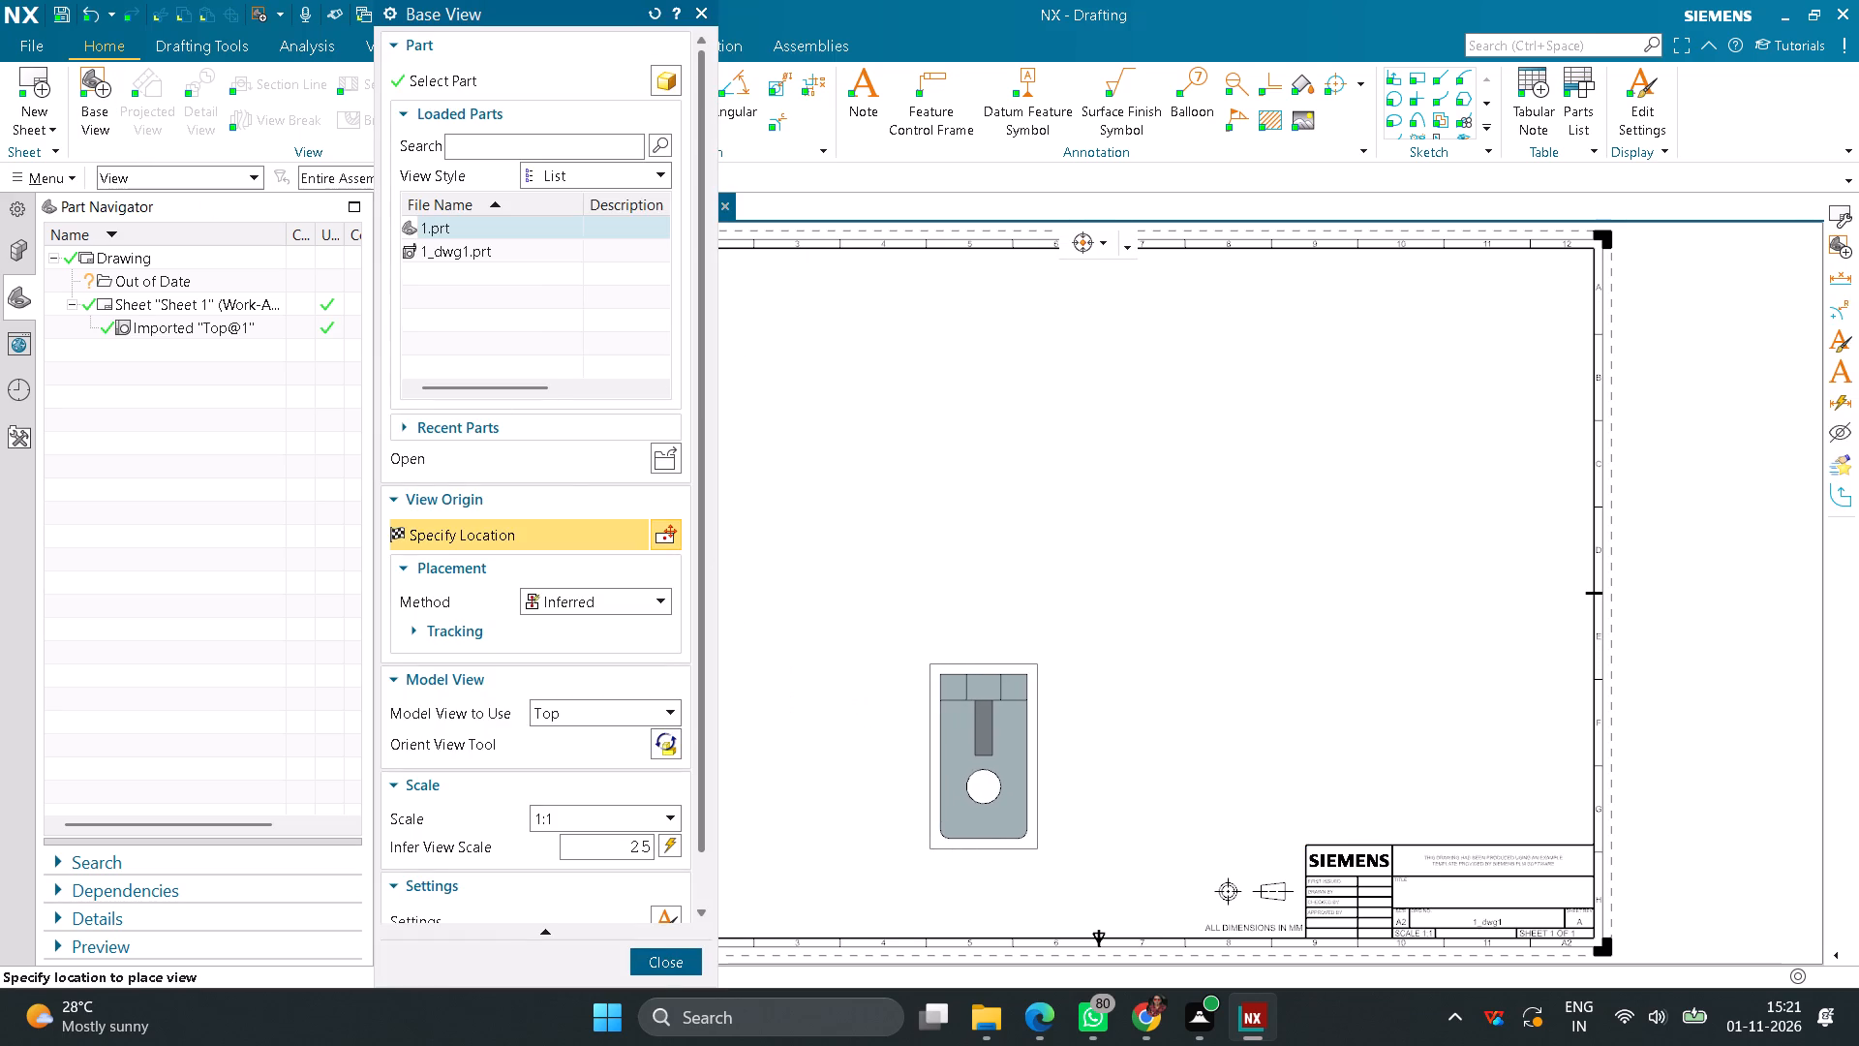
Place the bracket's Front base view low on the sheet, with projected views directly above it and to its right.
click(657, 715)
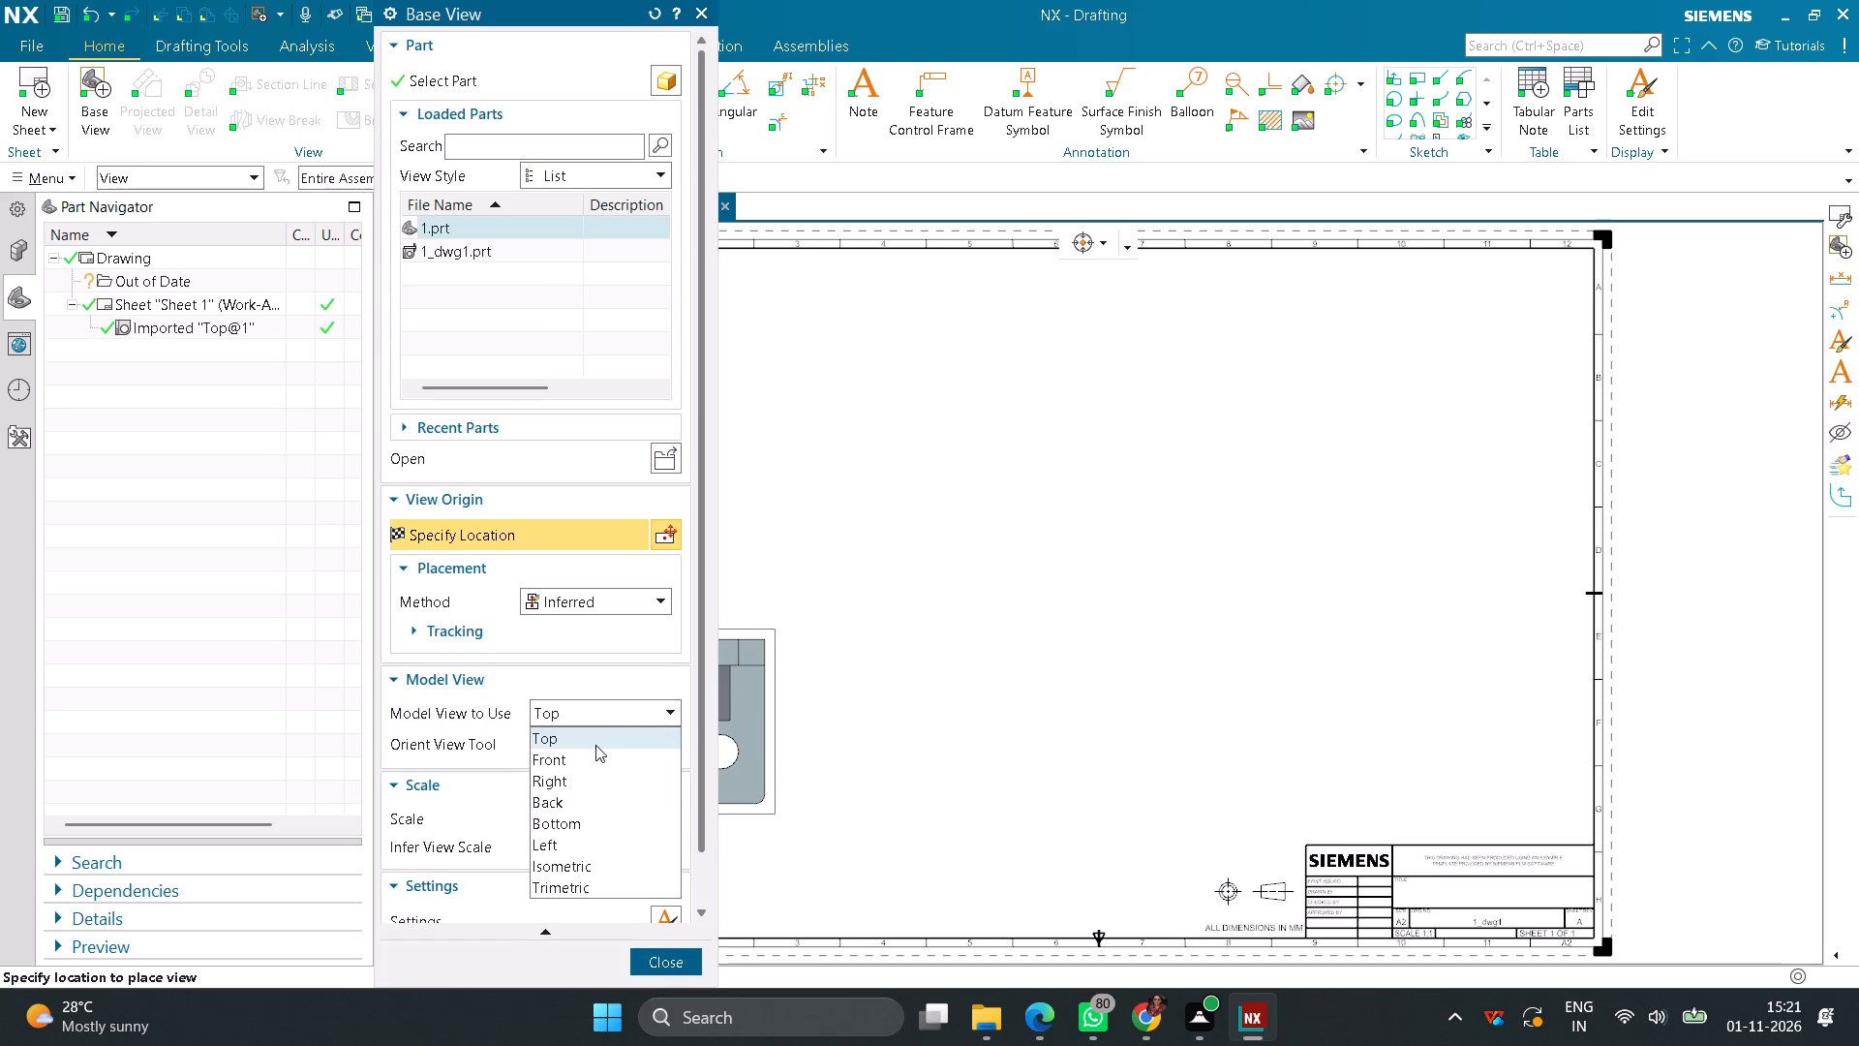
click(589, 761)
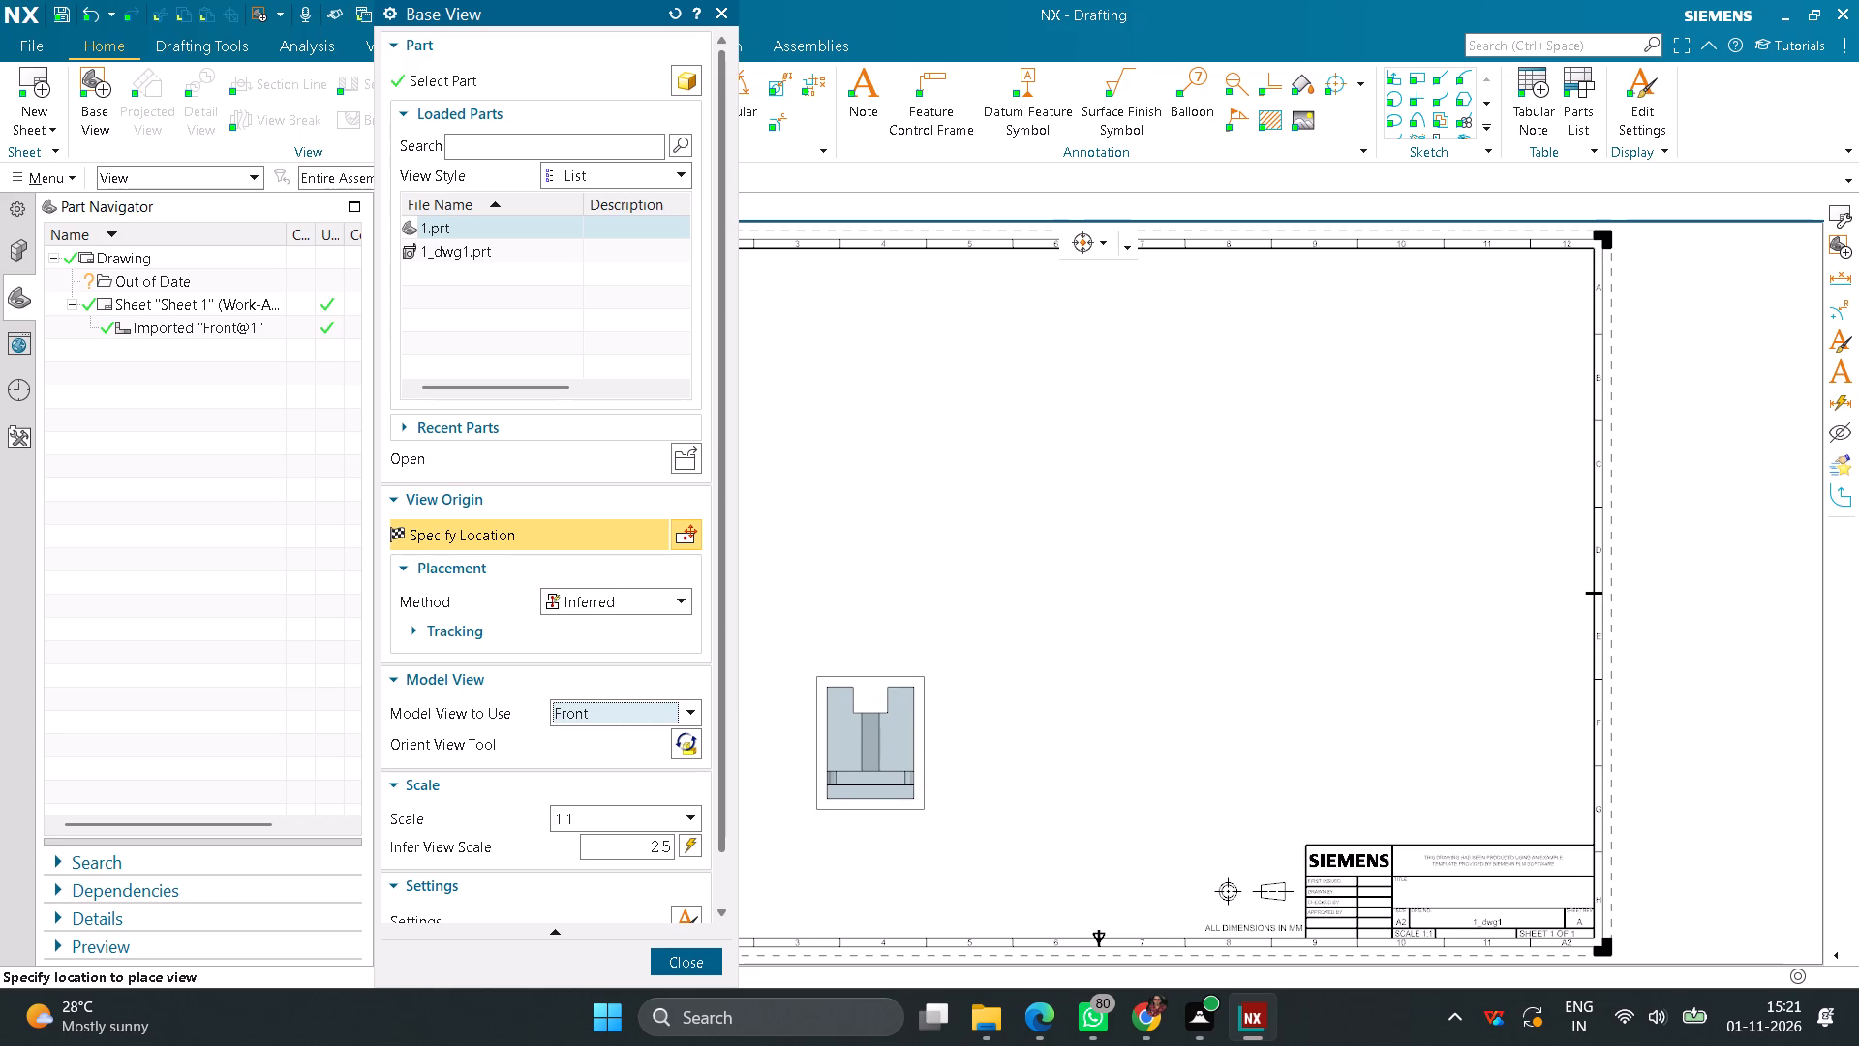
click(866, 726)
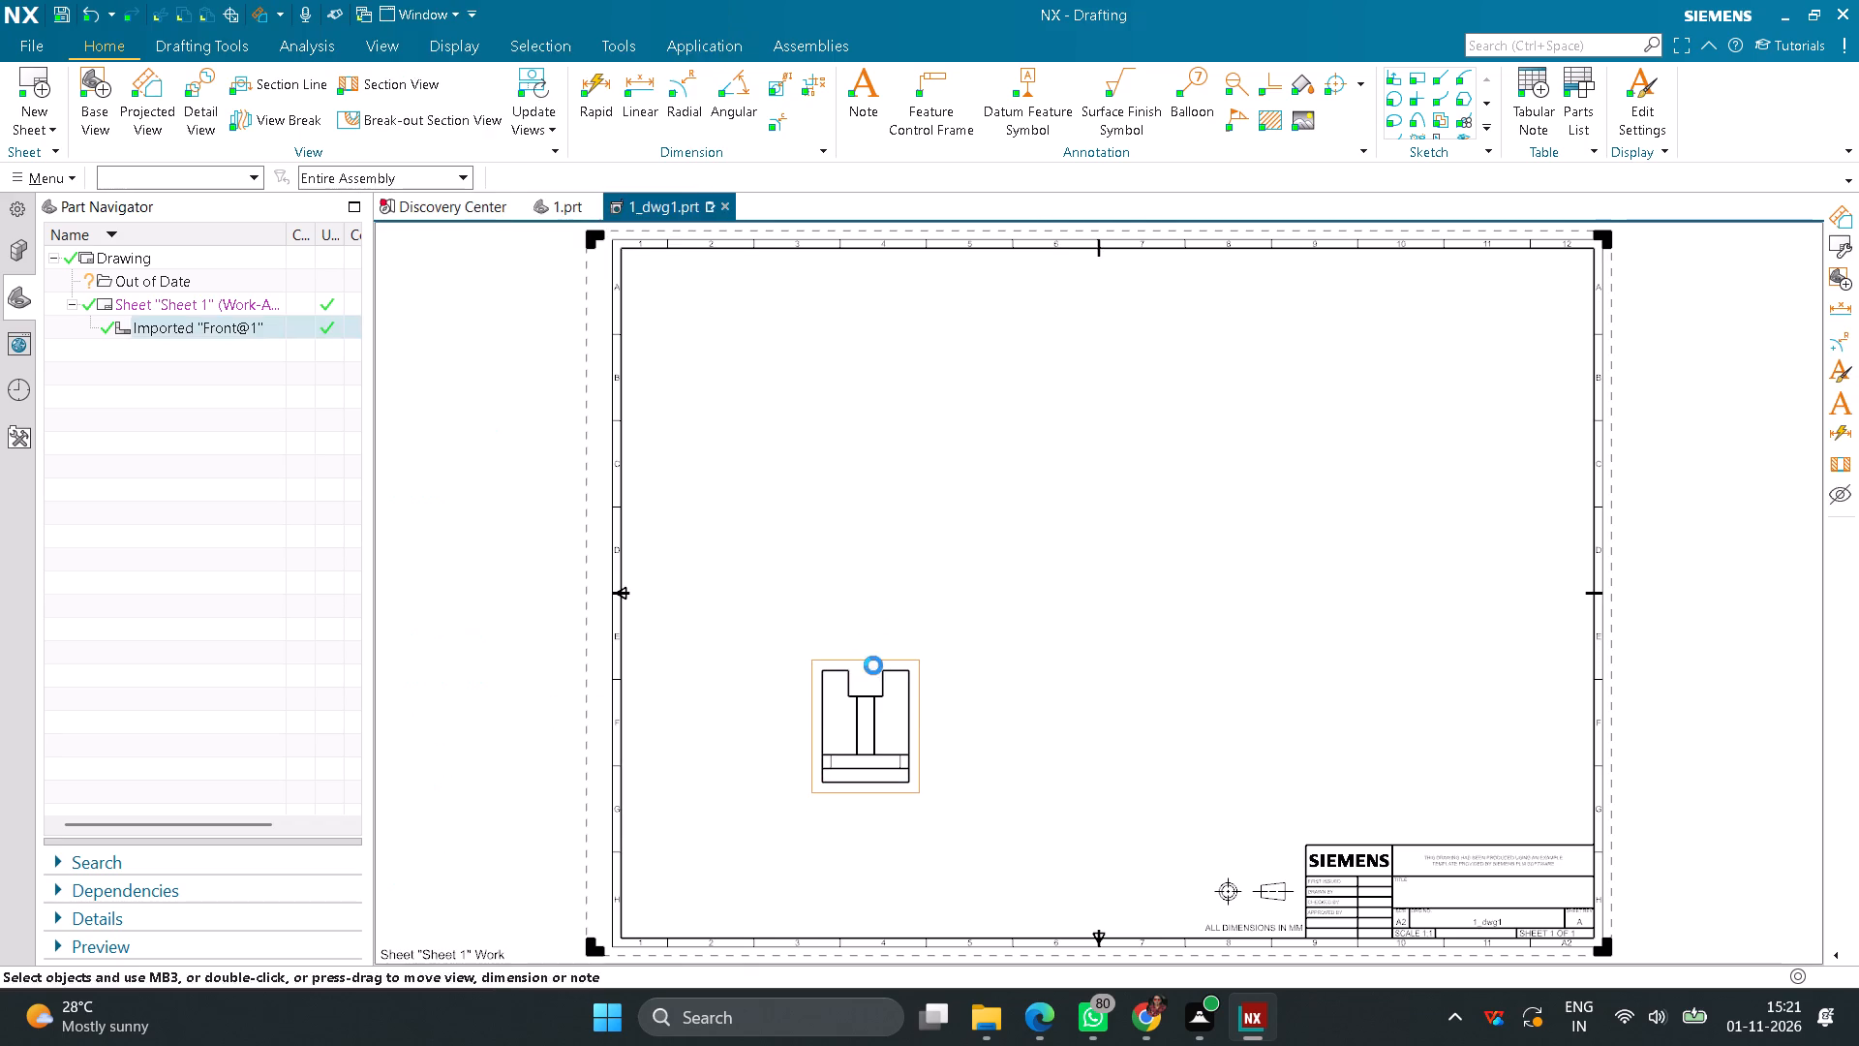
click(859, 447)
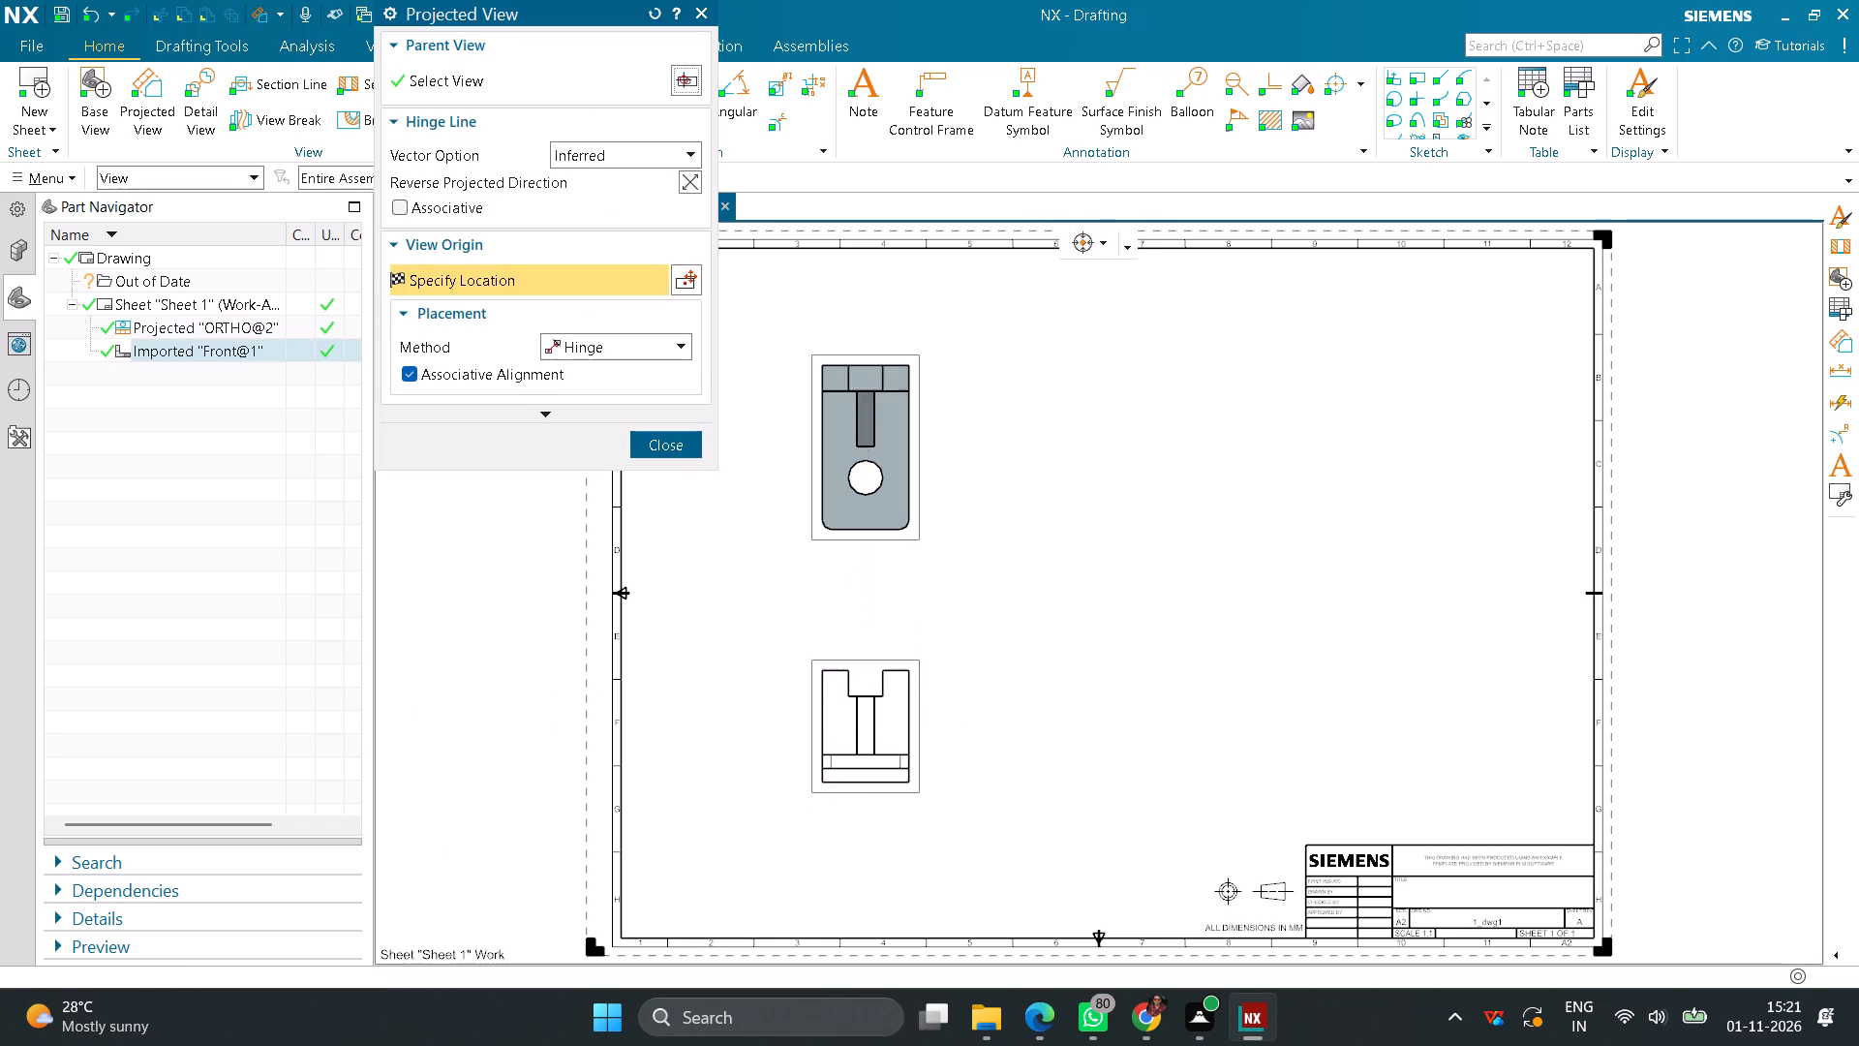
click(1177, 712)
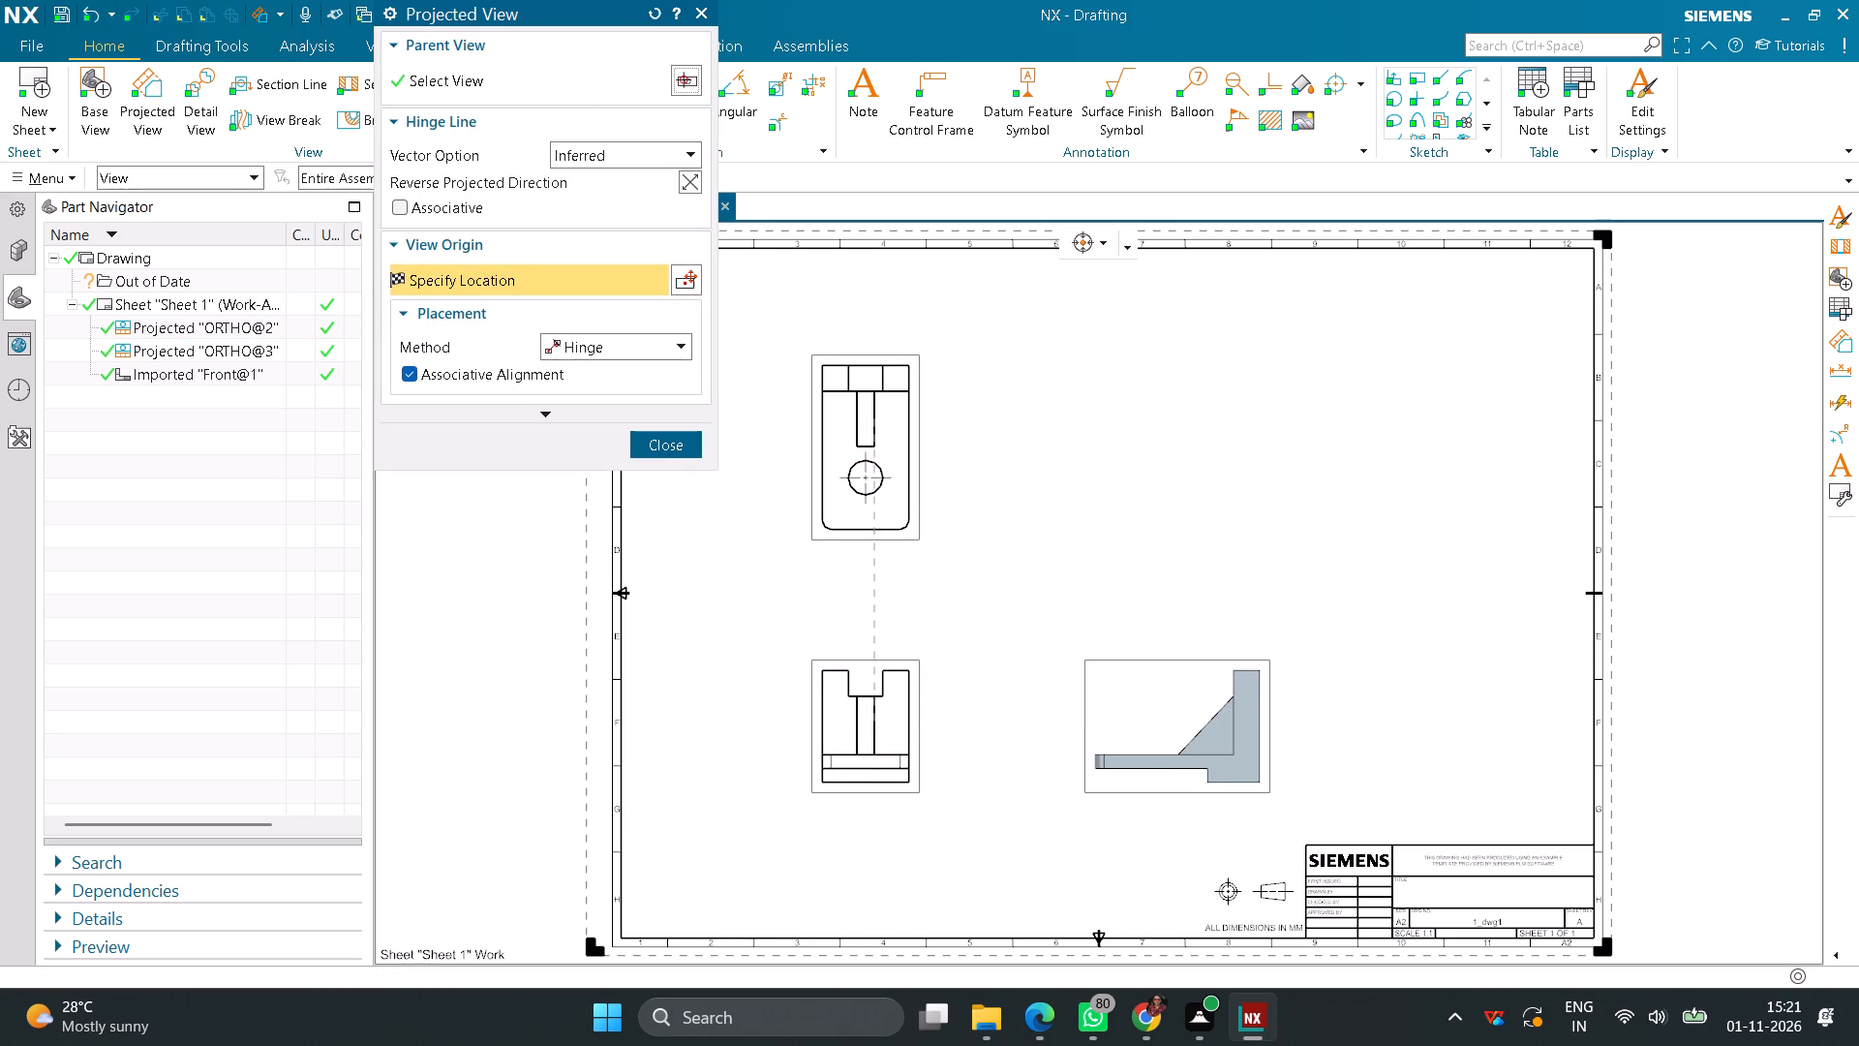
click(679, 455)
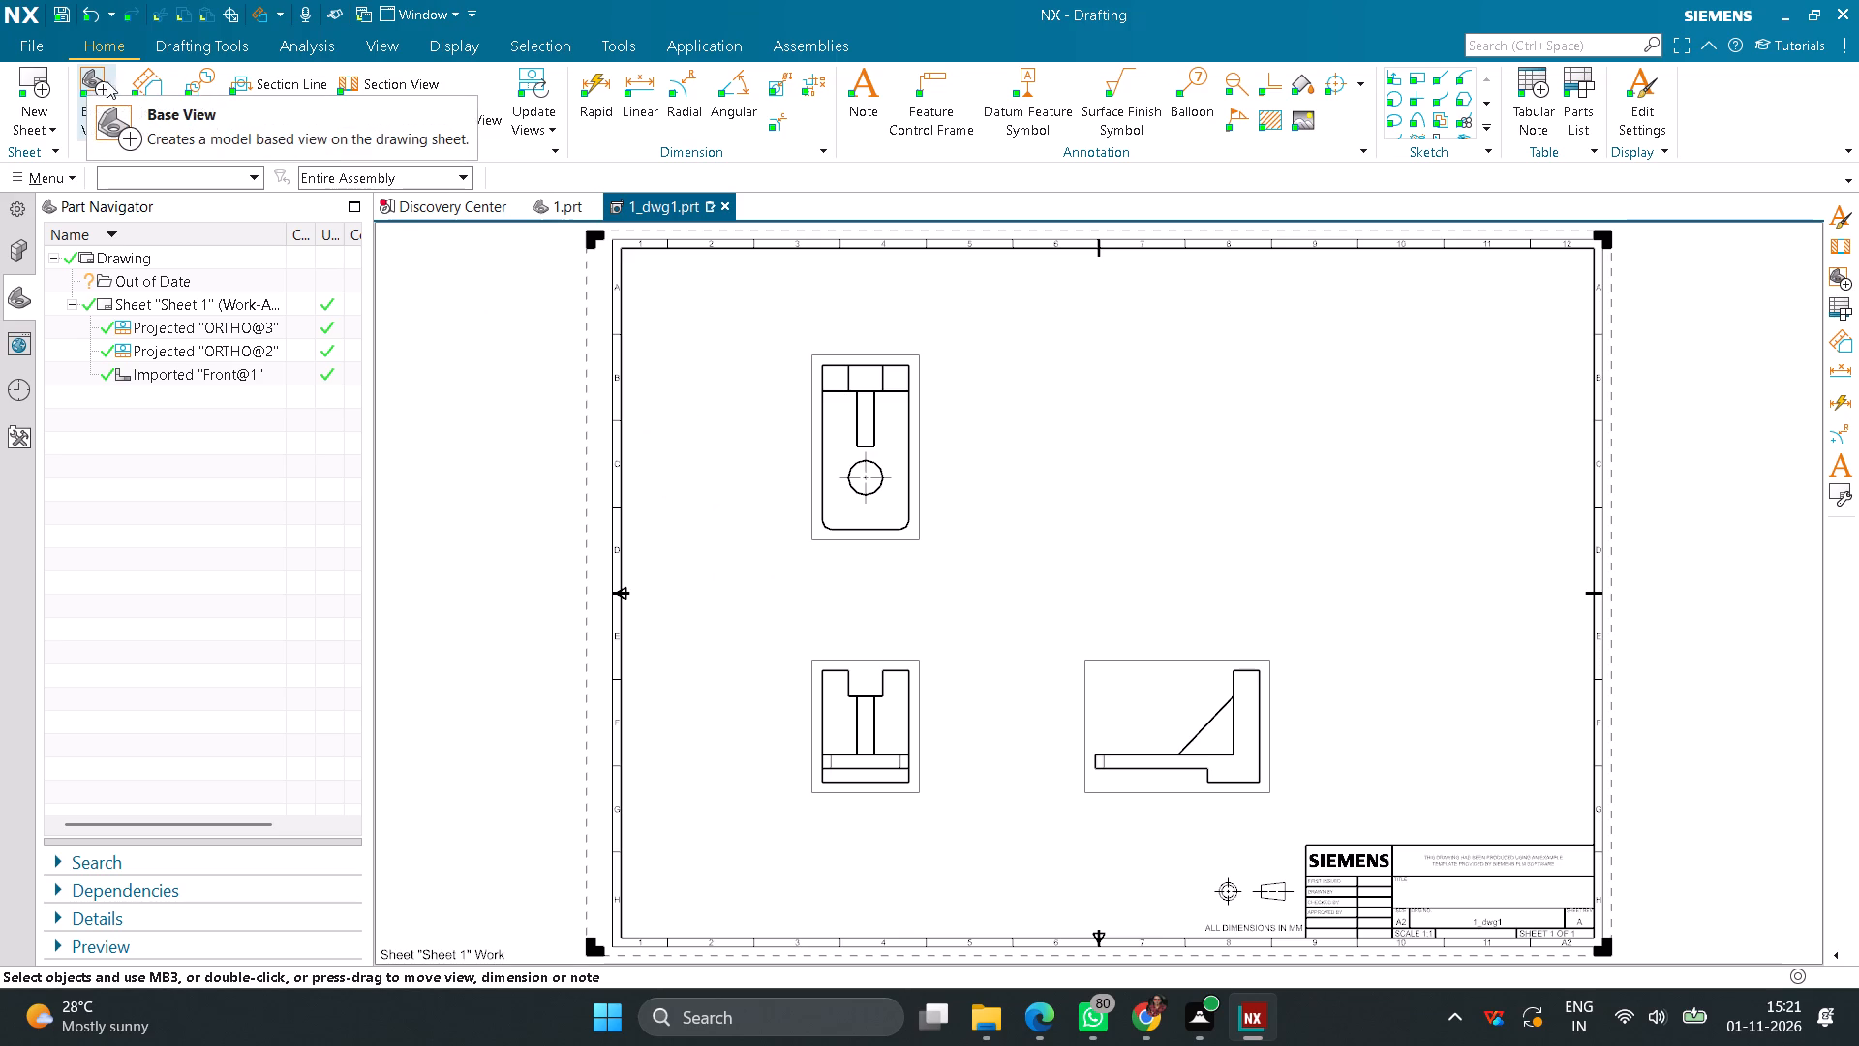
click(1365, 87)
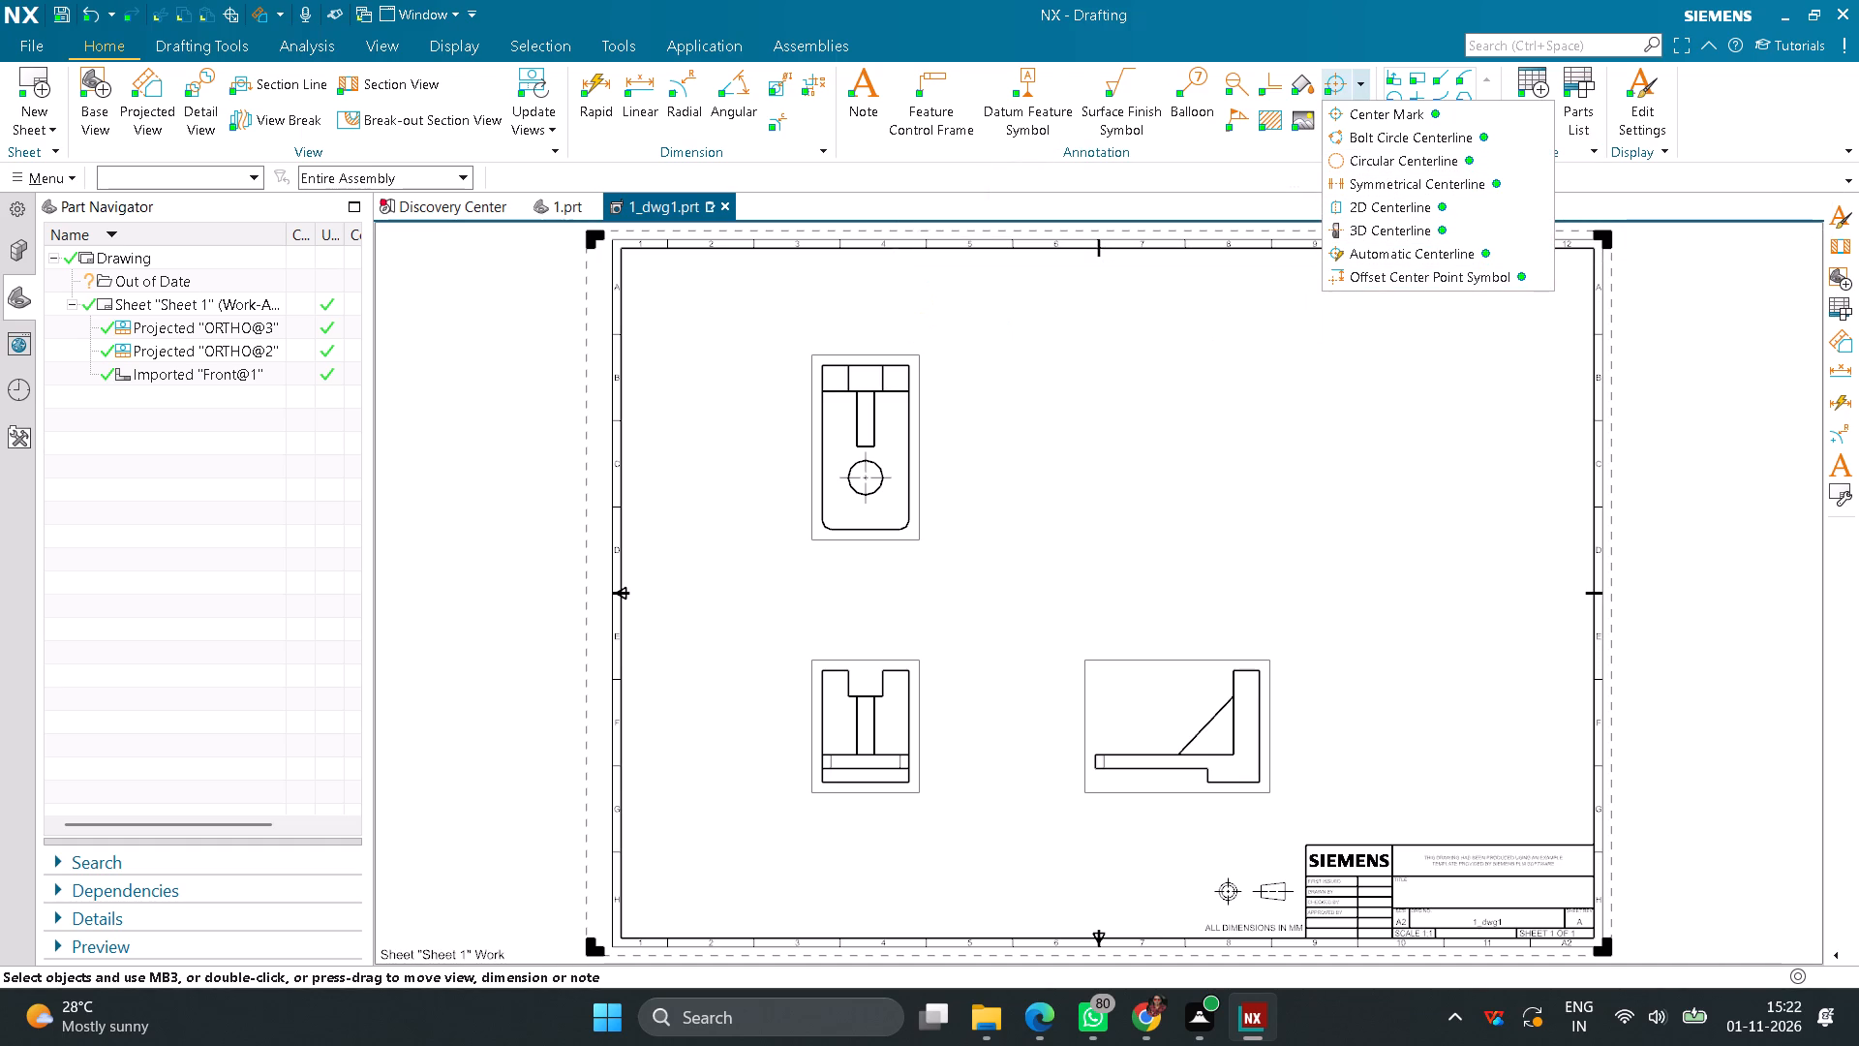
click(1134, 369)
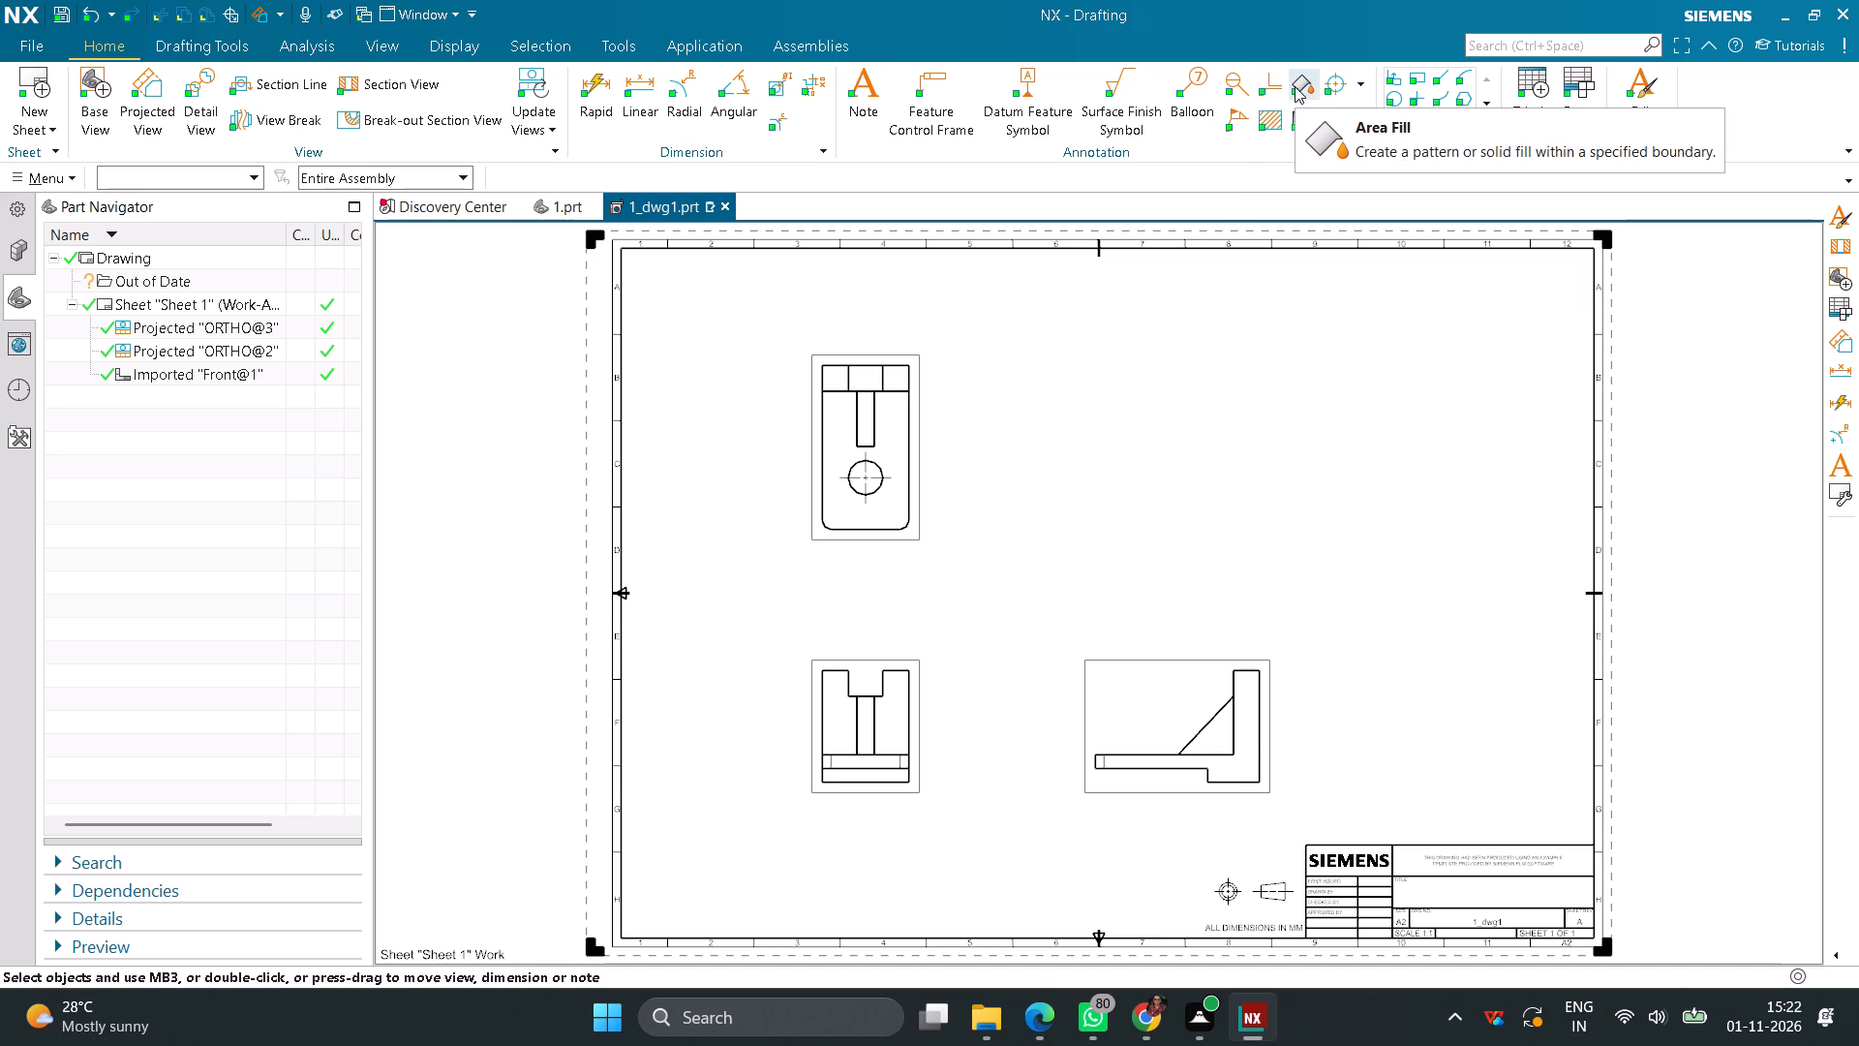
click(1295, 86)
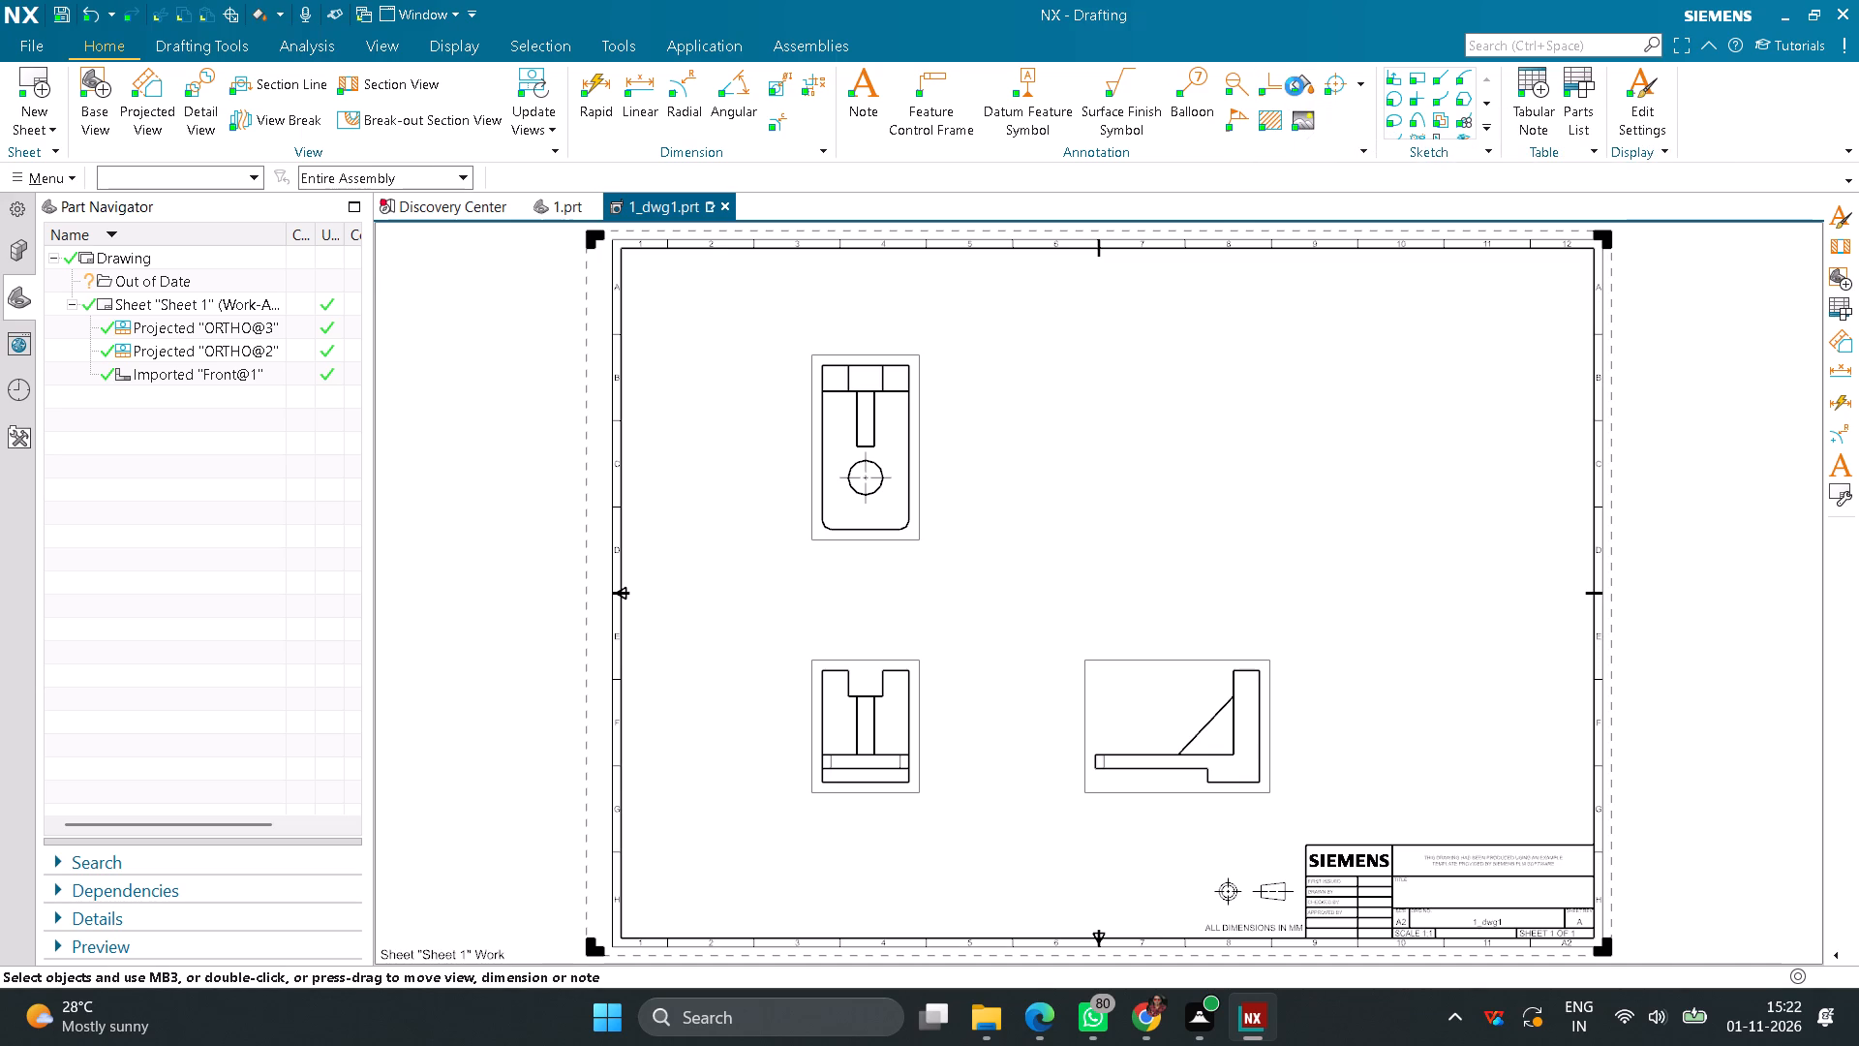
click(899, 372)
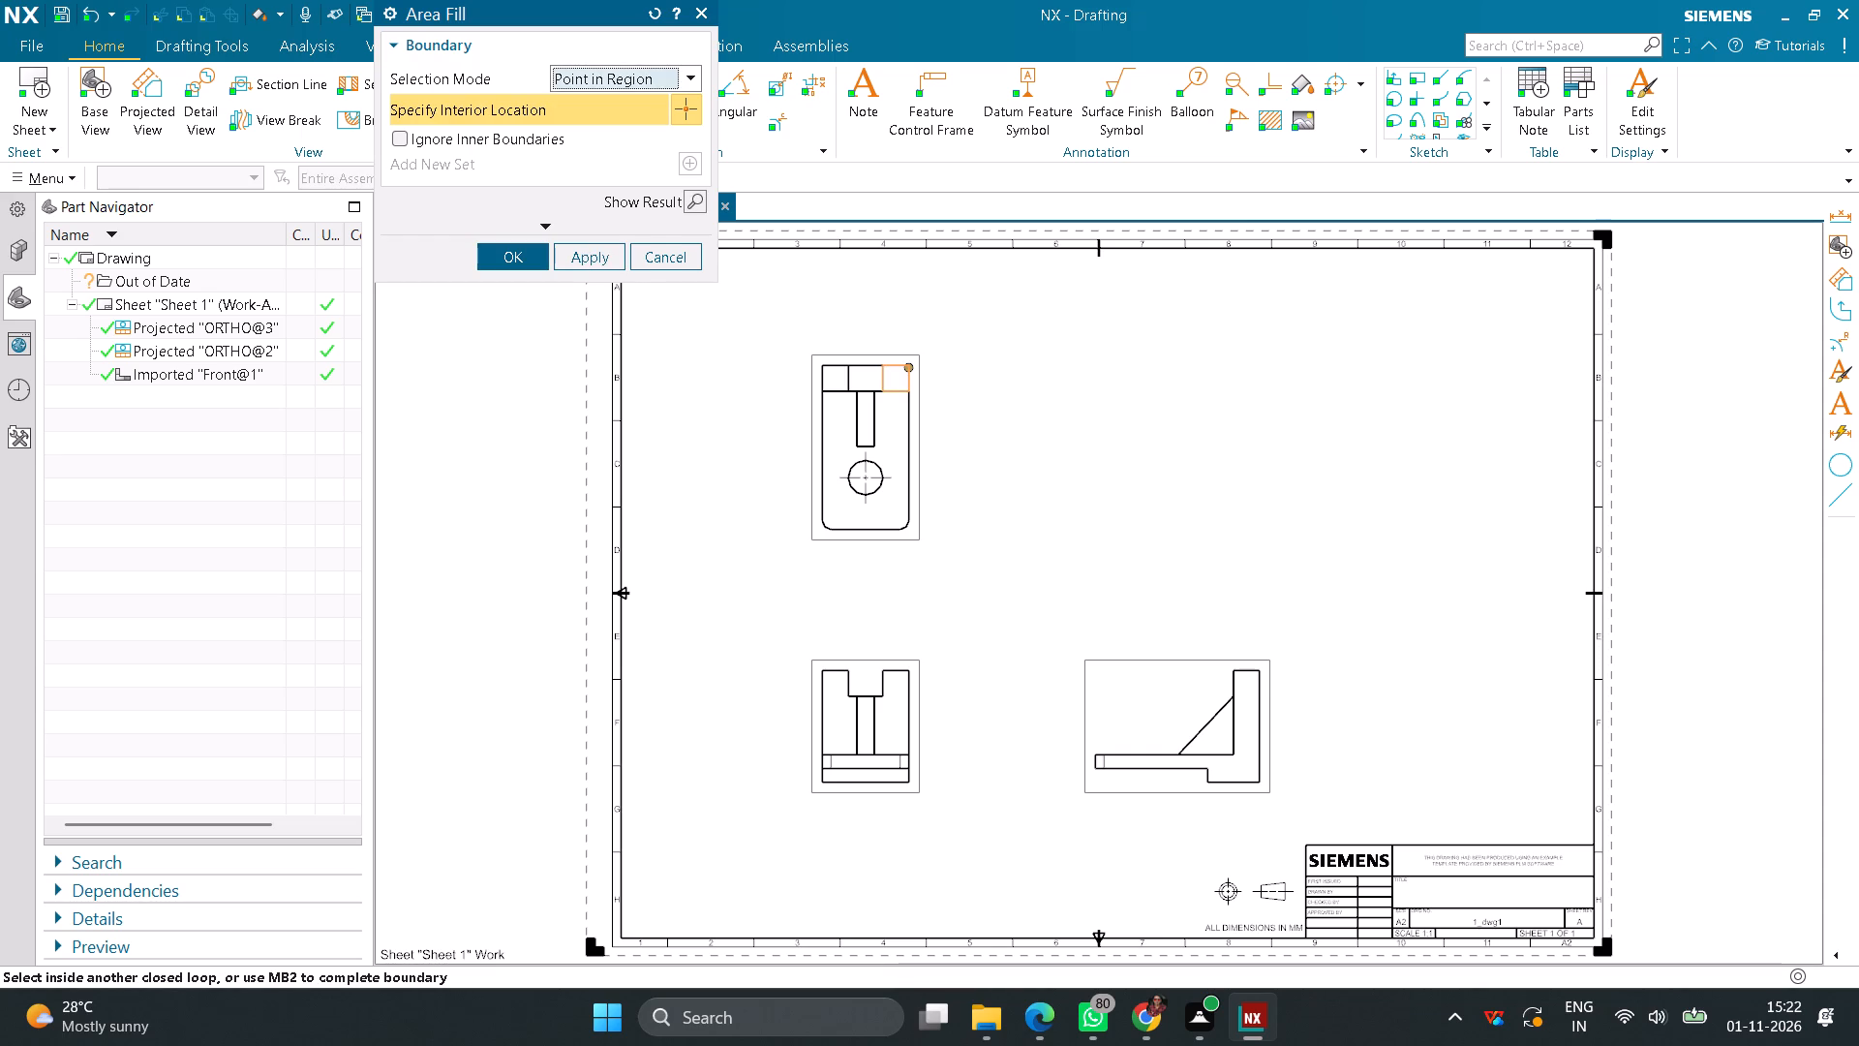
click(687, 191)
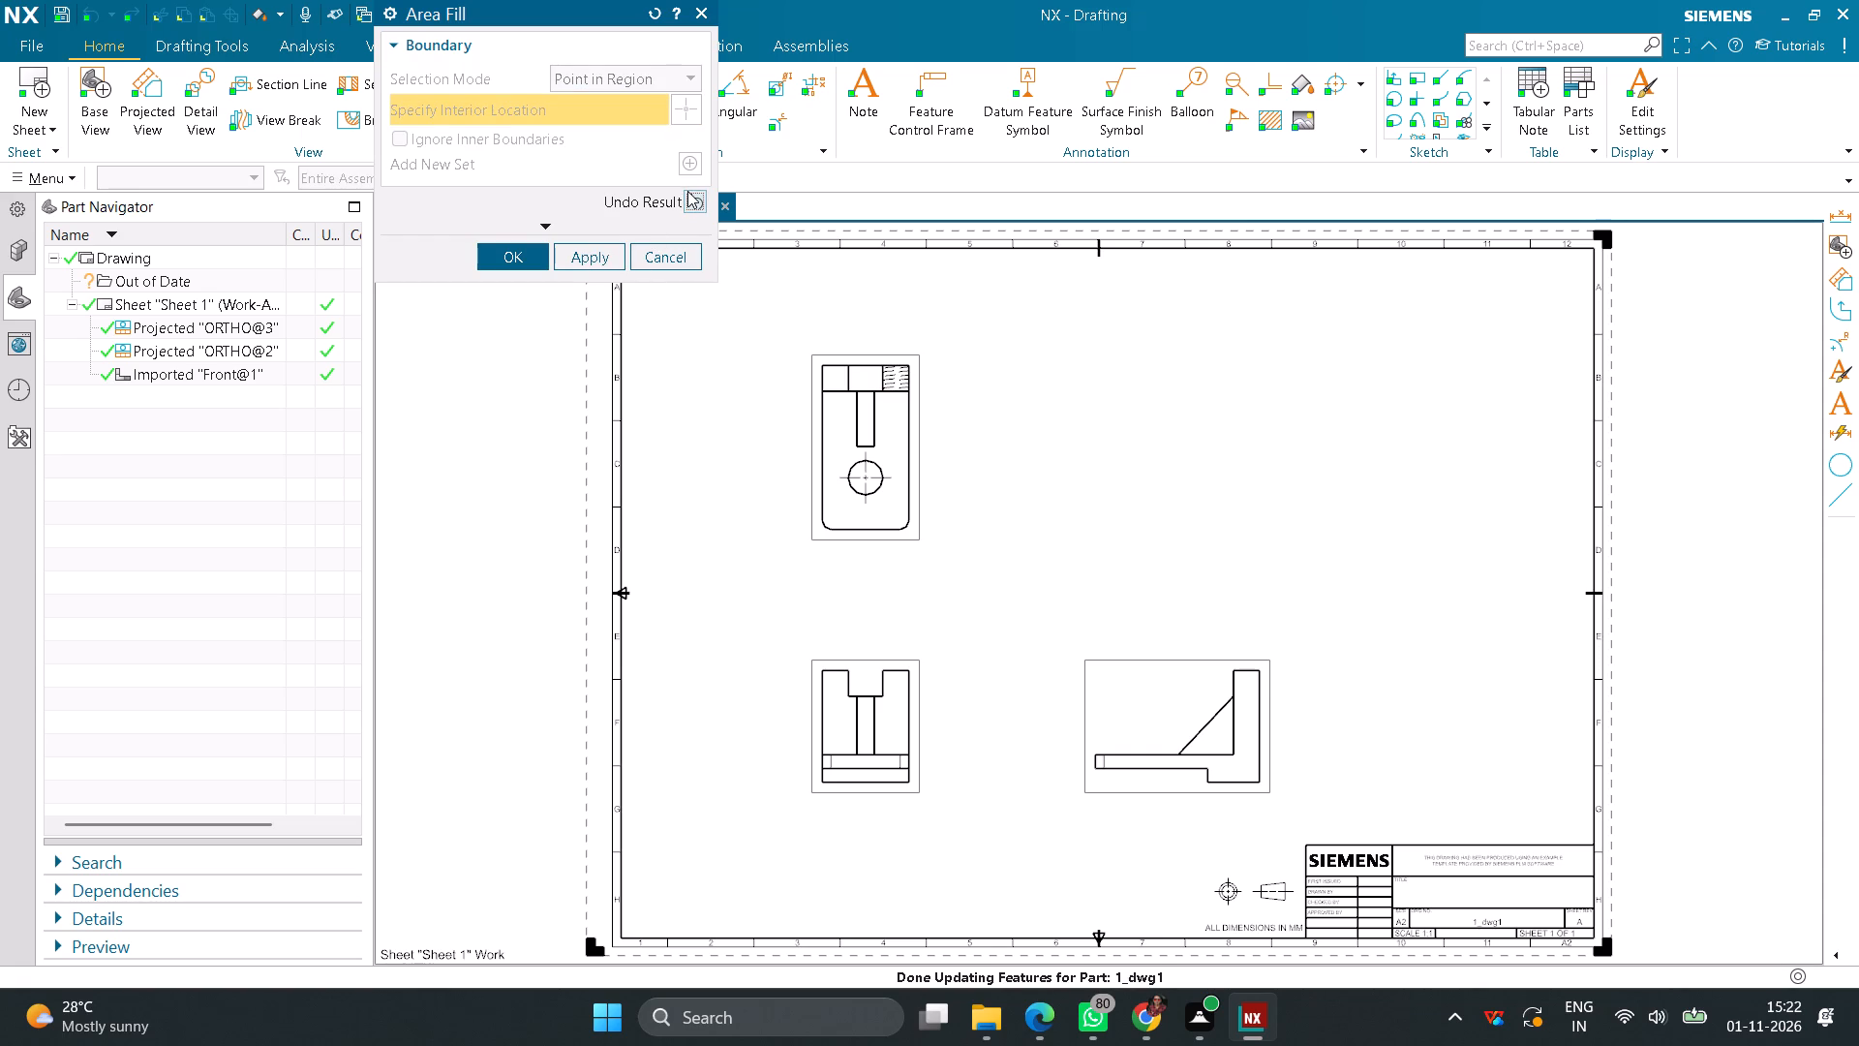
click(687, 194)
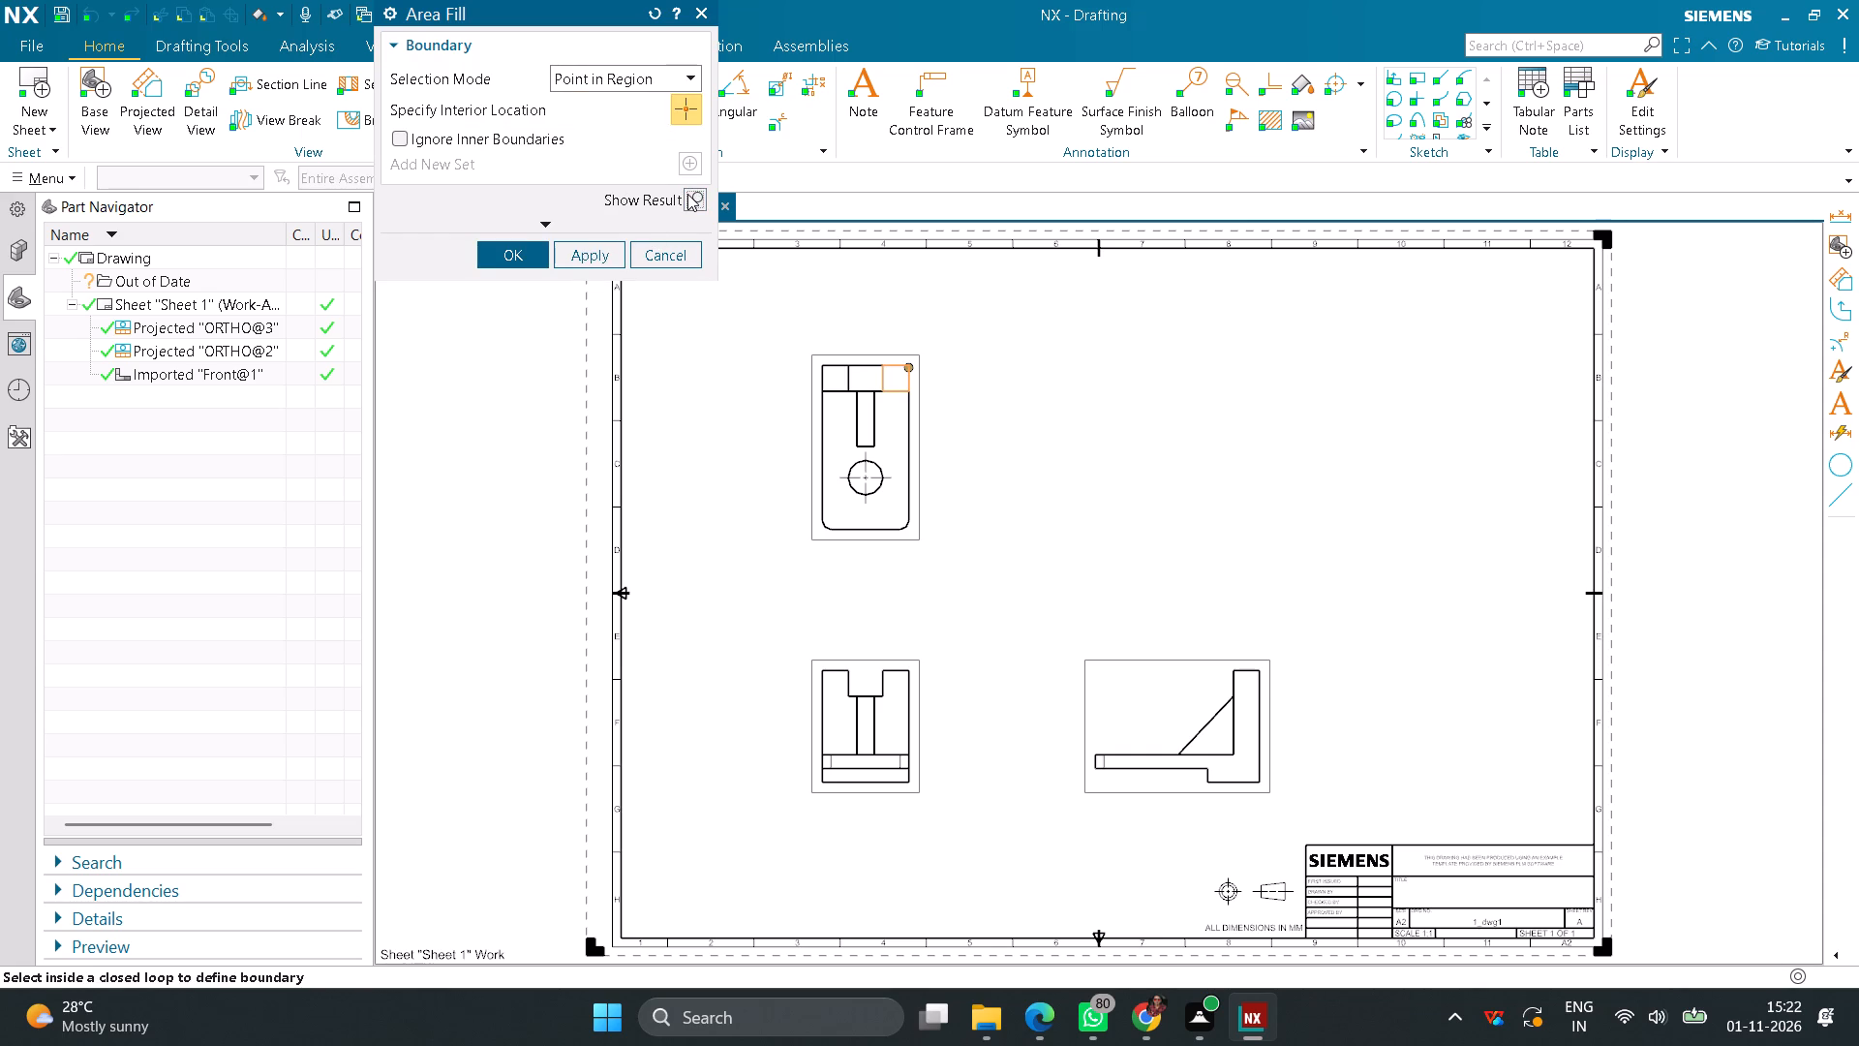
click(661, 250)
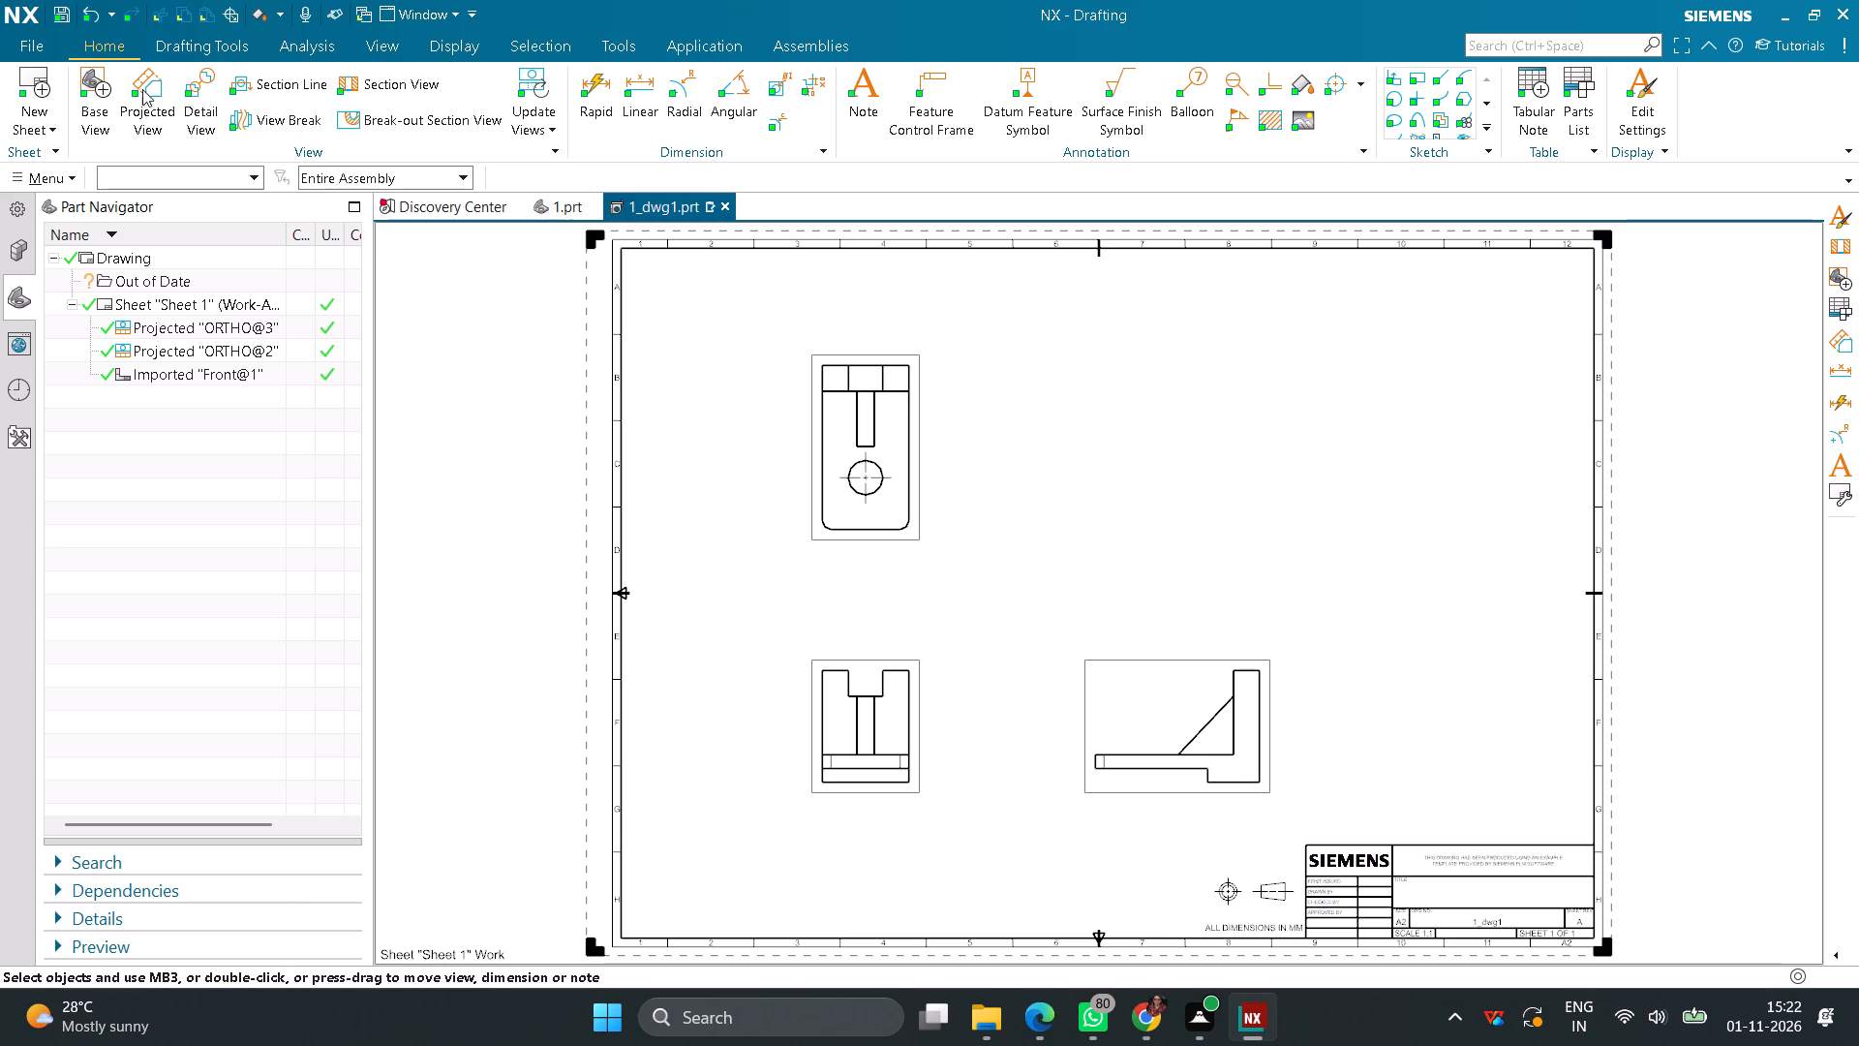
Add an Isometric base view of the bracket in the sheet's upper right area, without projecting further views from it.
click(94, 84)
scroll(641, 732, down, 2)
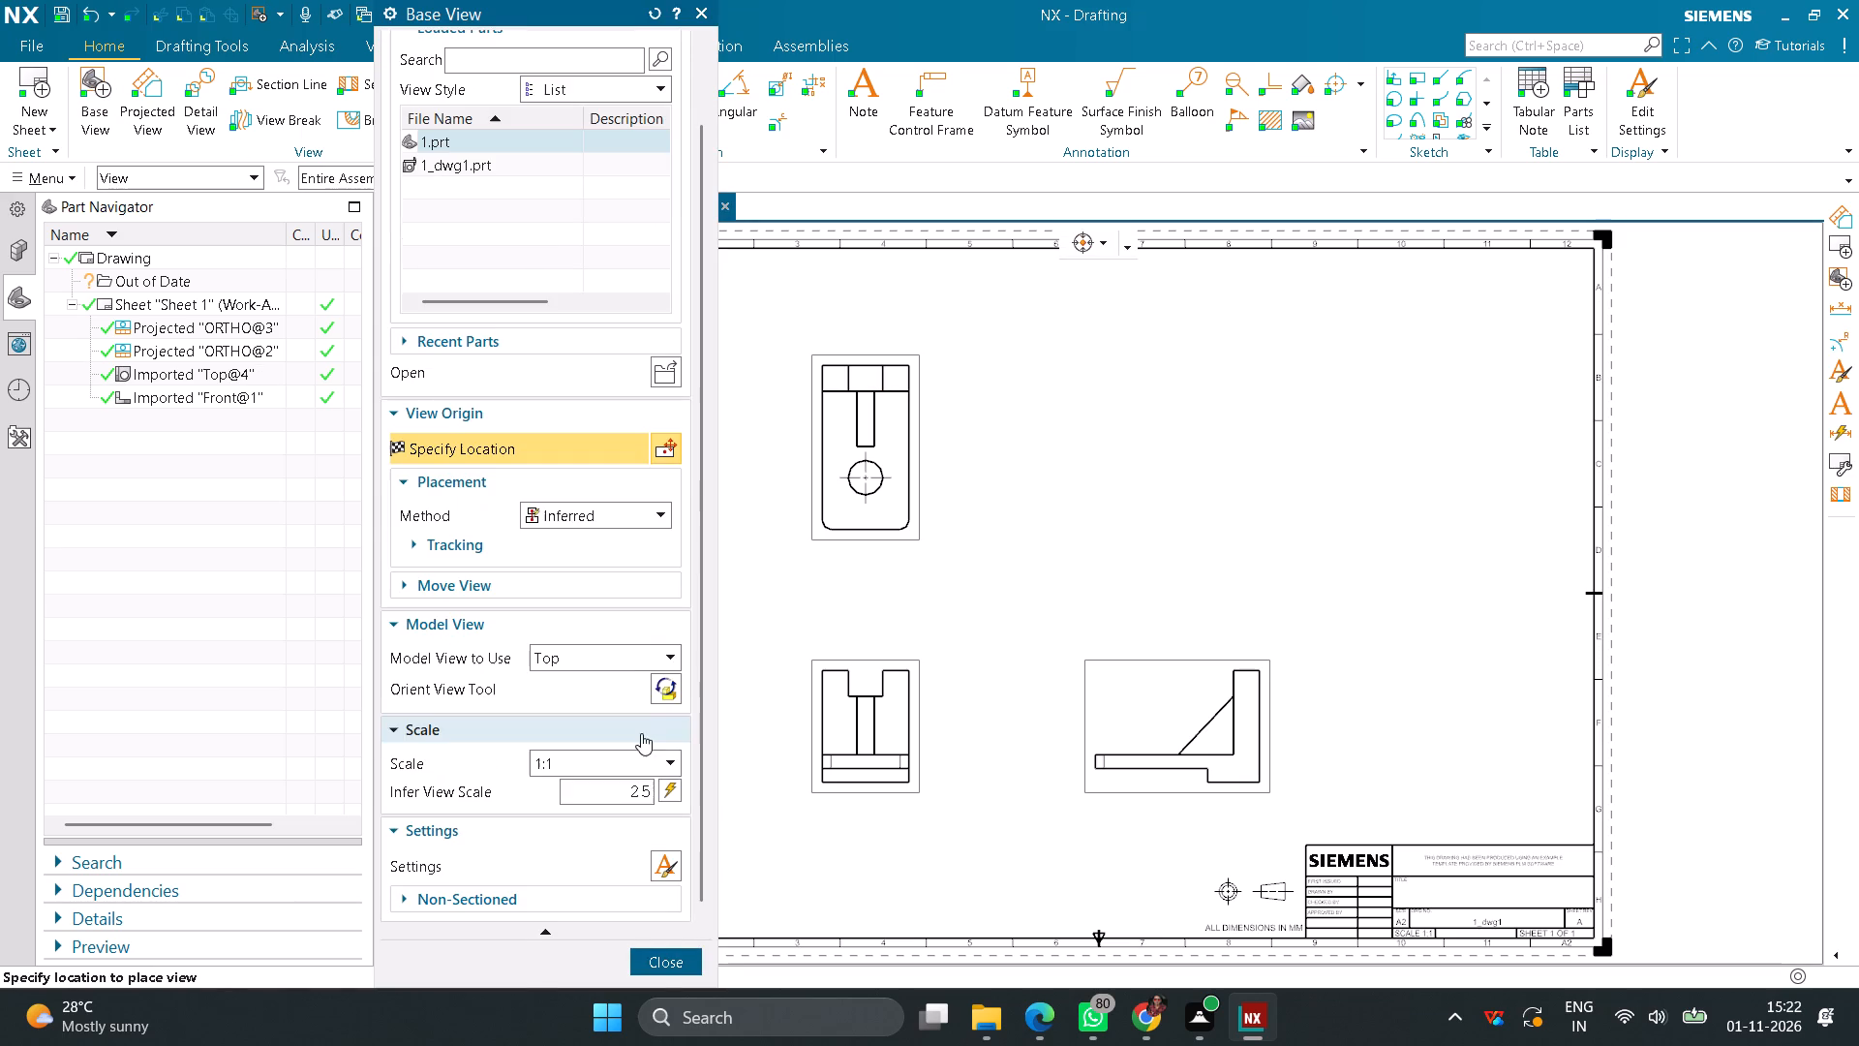
click(667, 661)
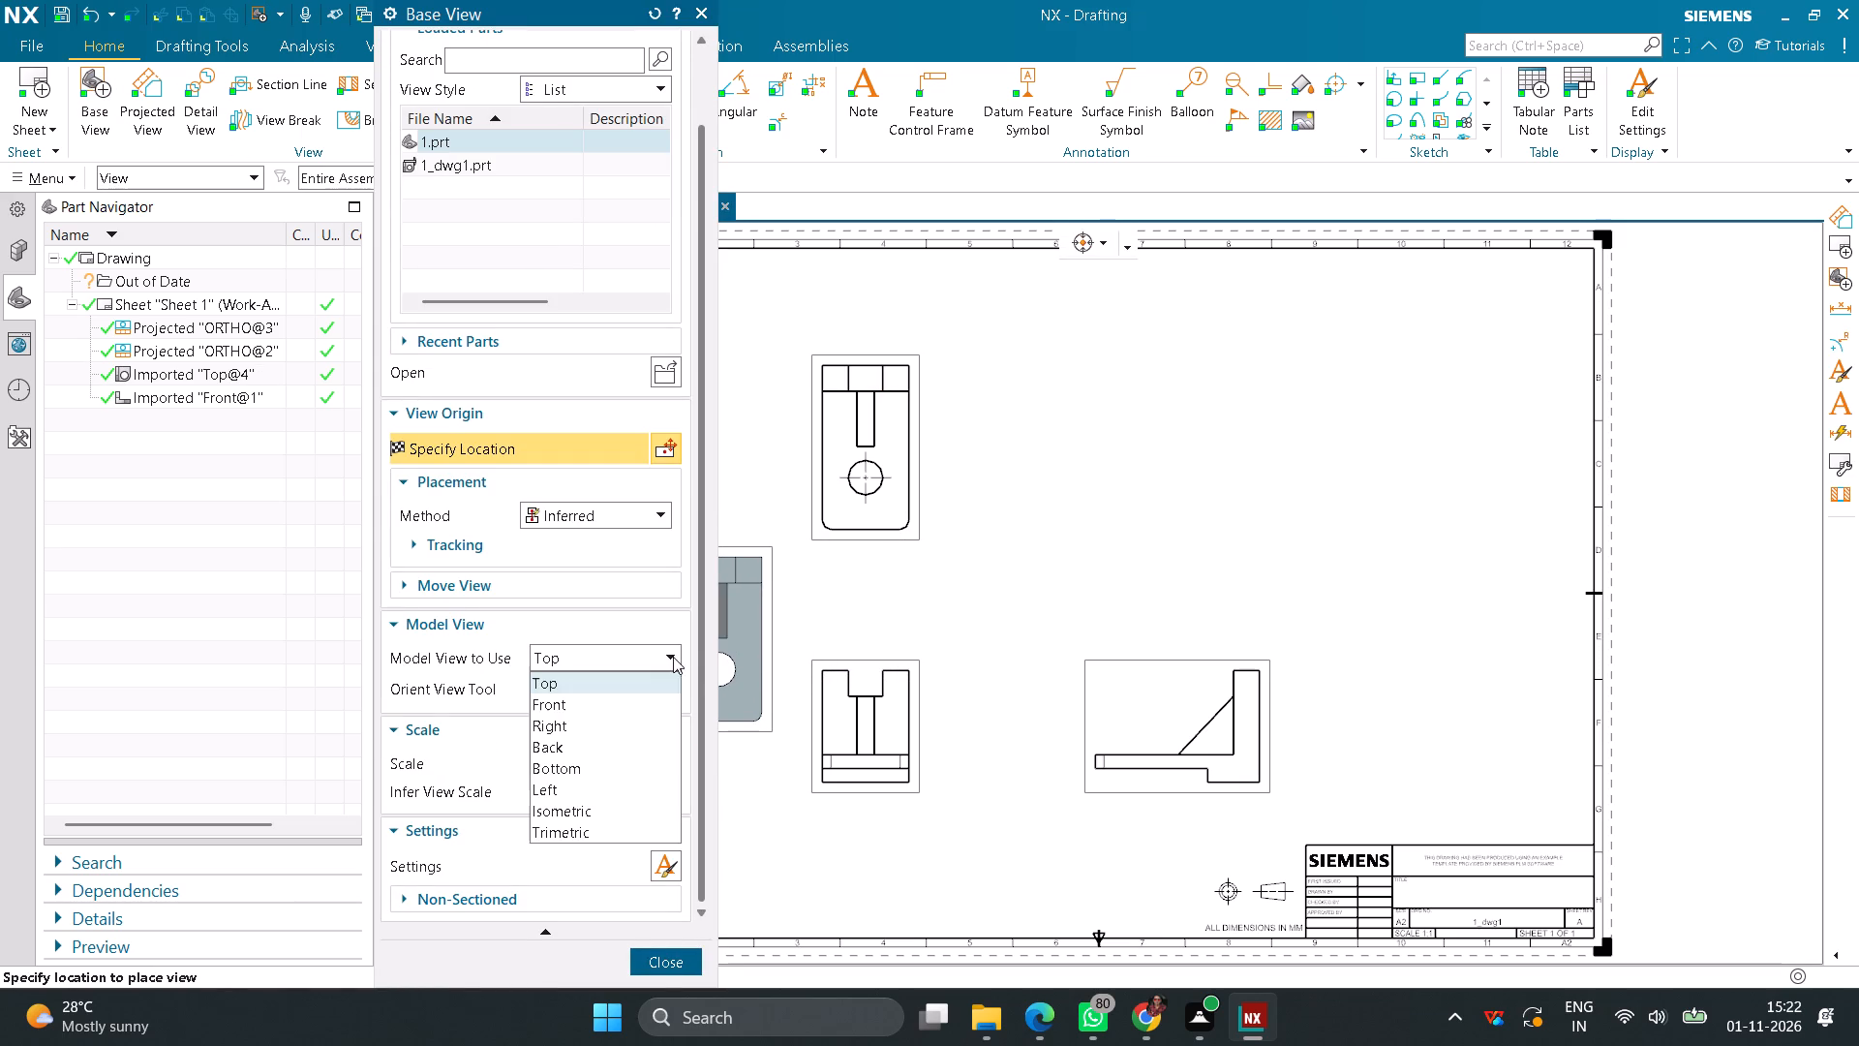
click(593, 817)
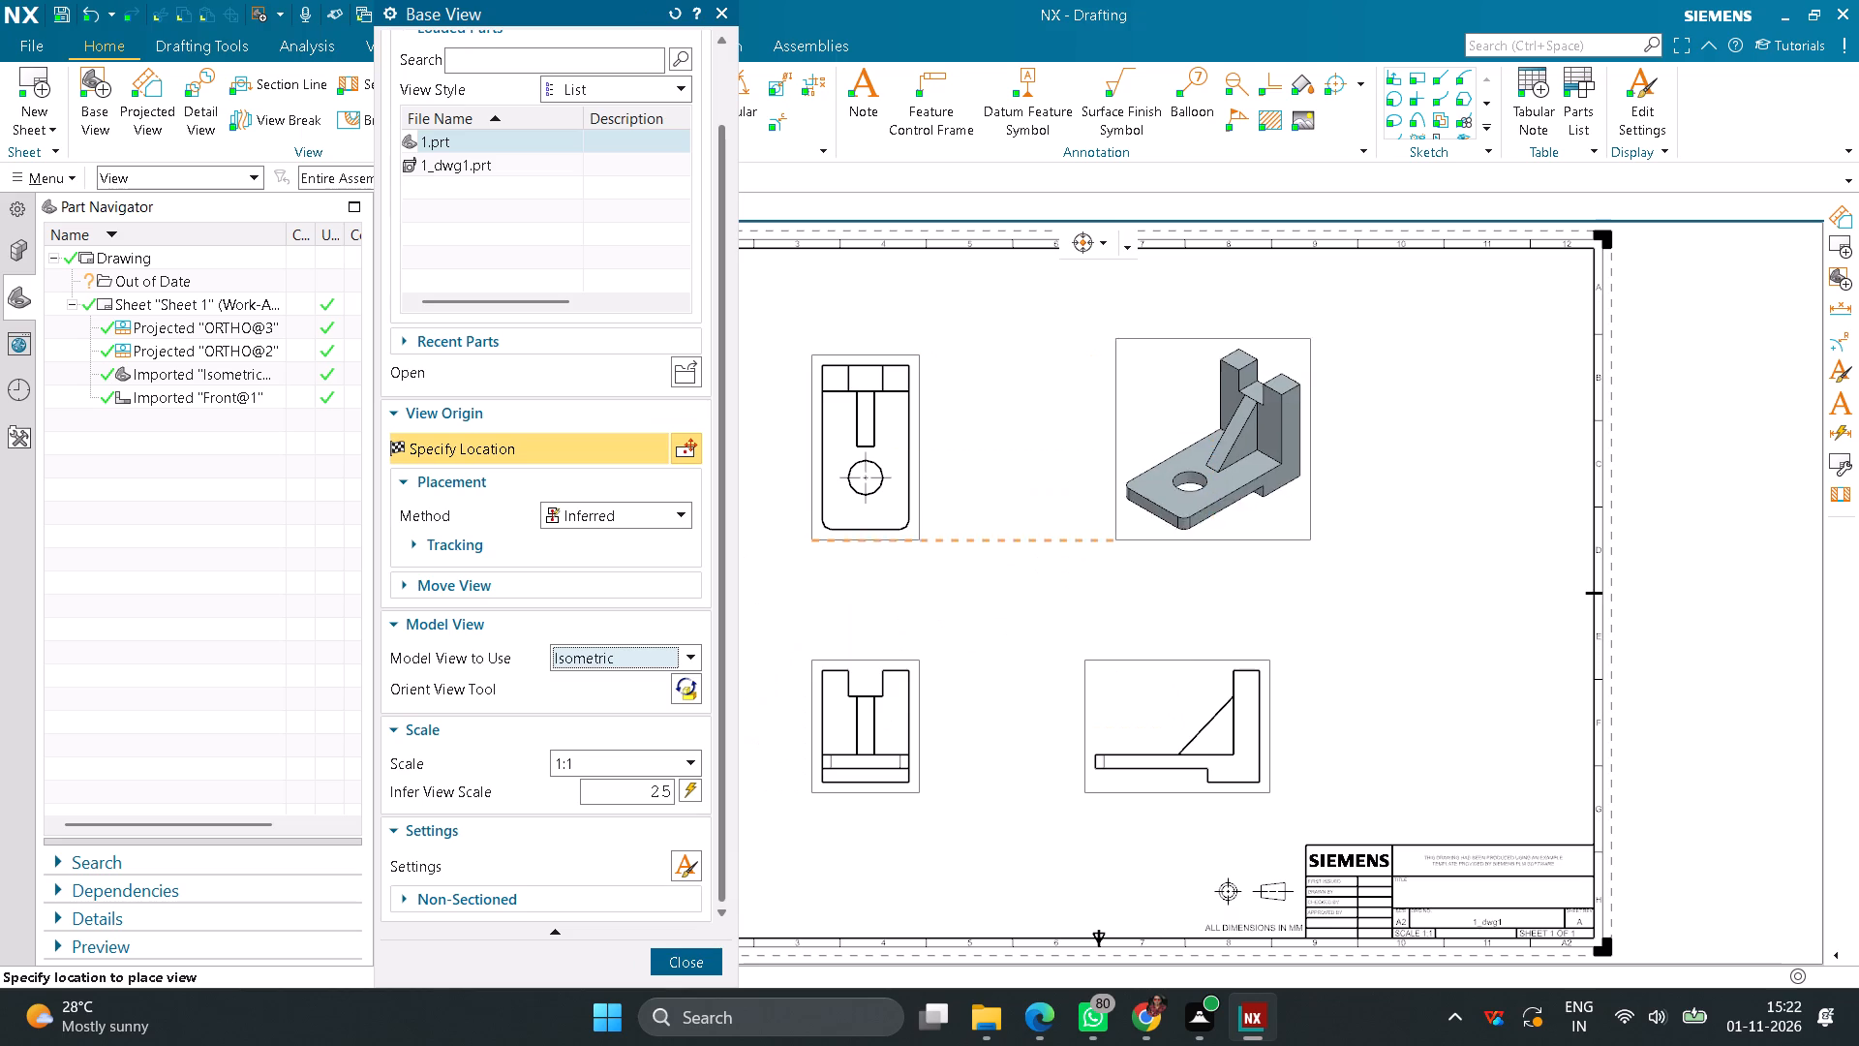
click(1309, 405)
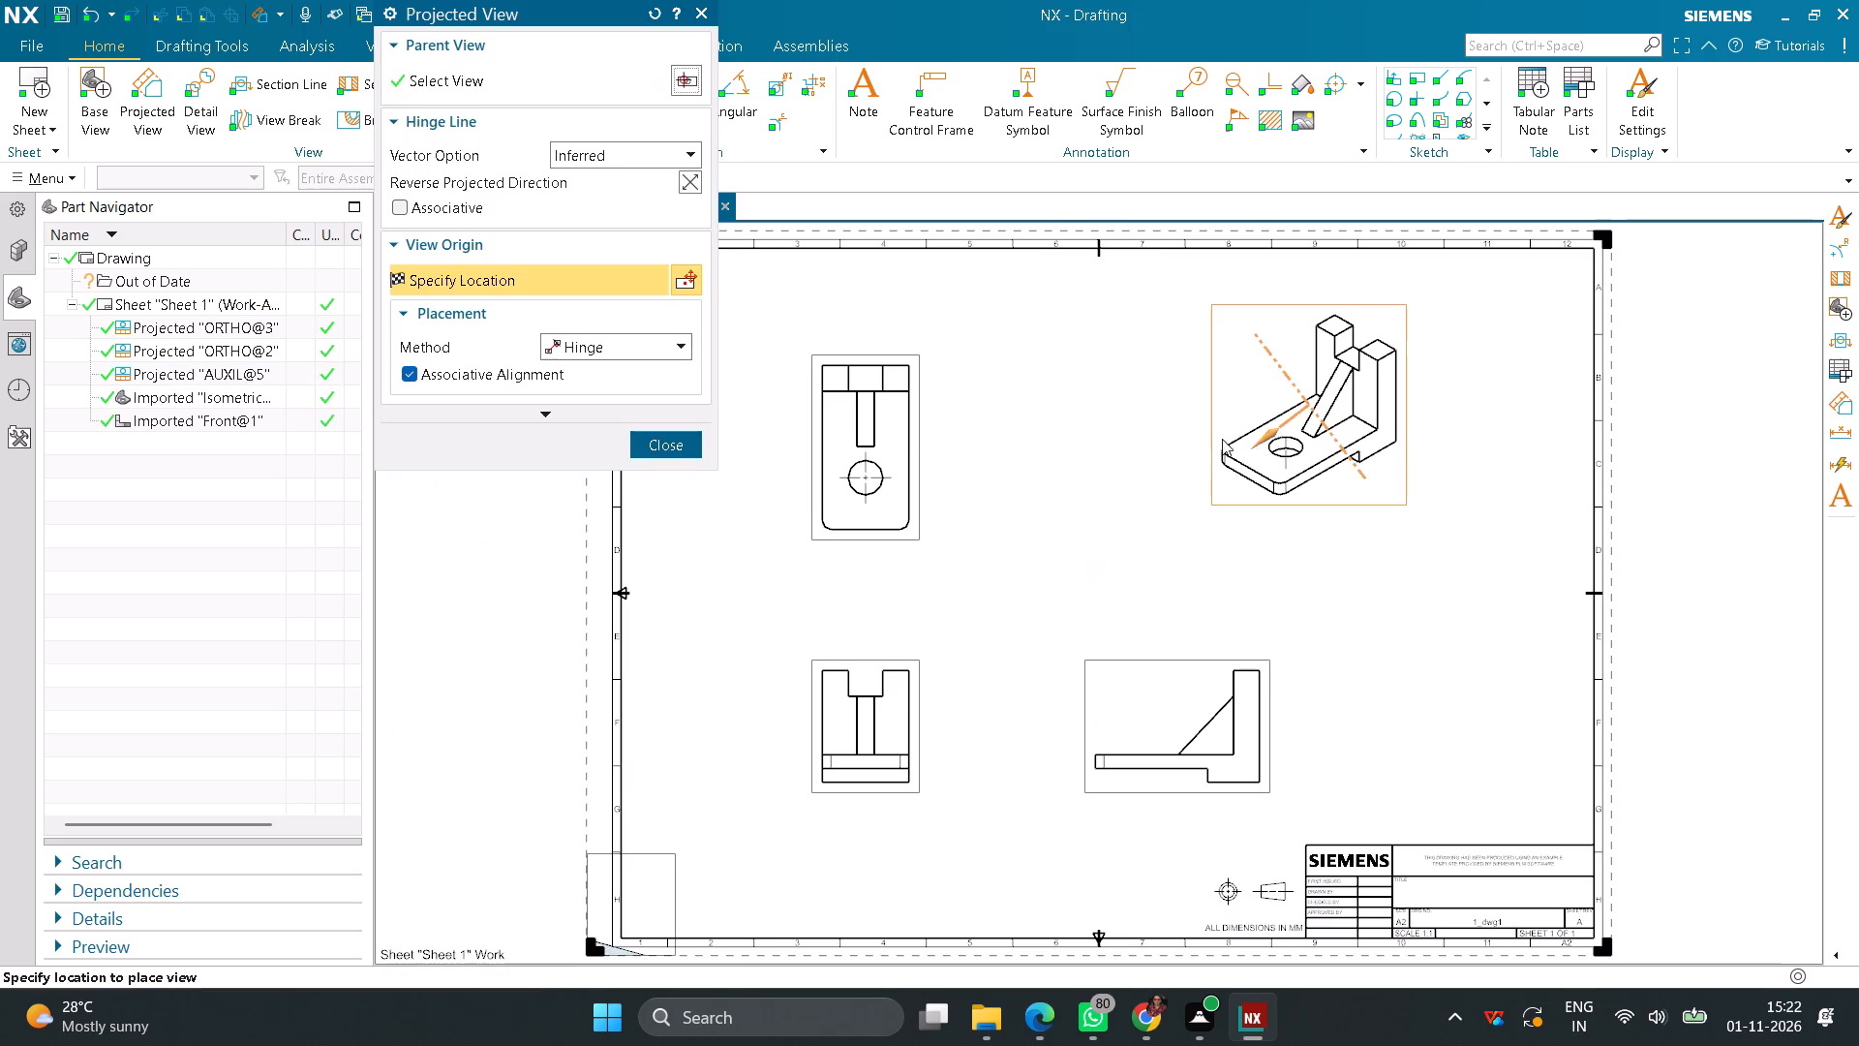
middle_click(1078, 433)
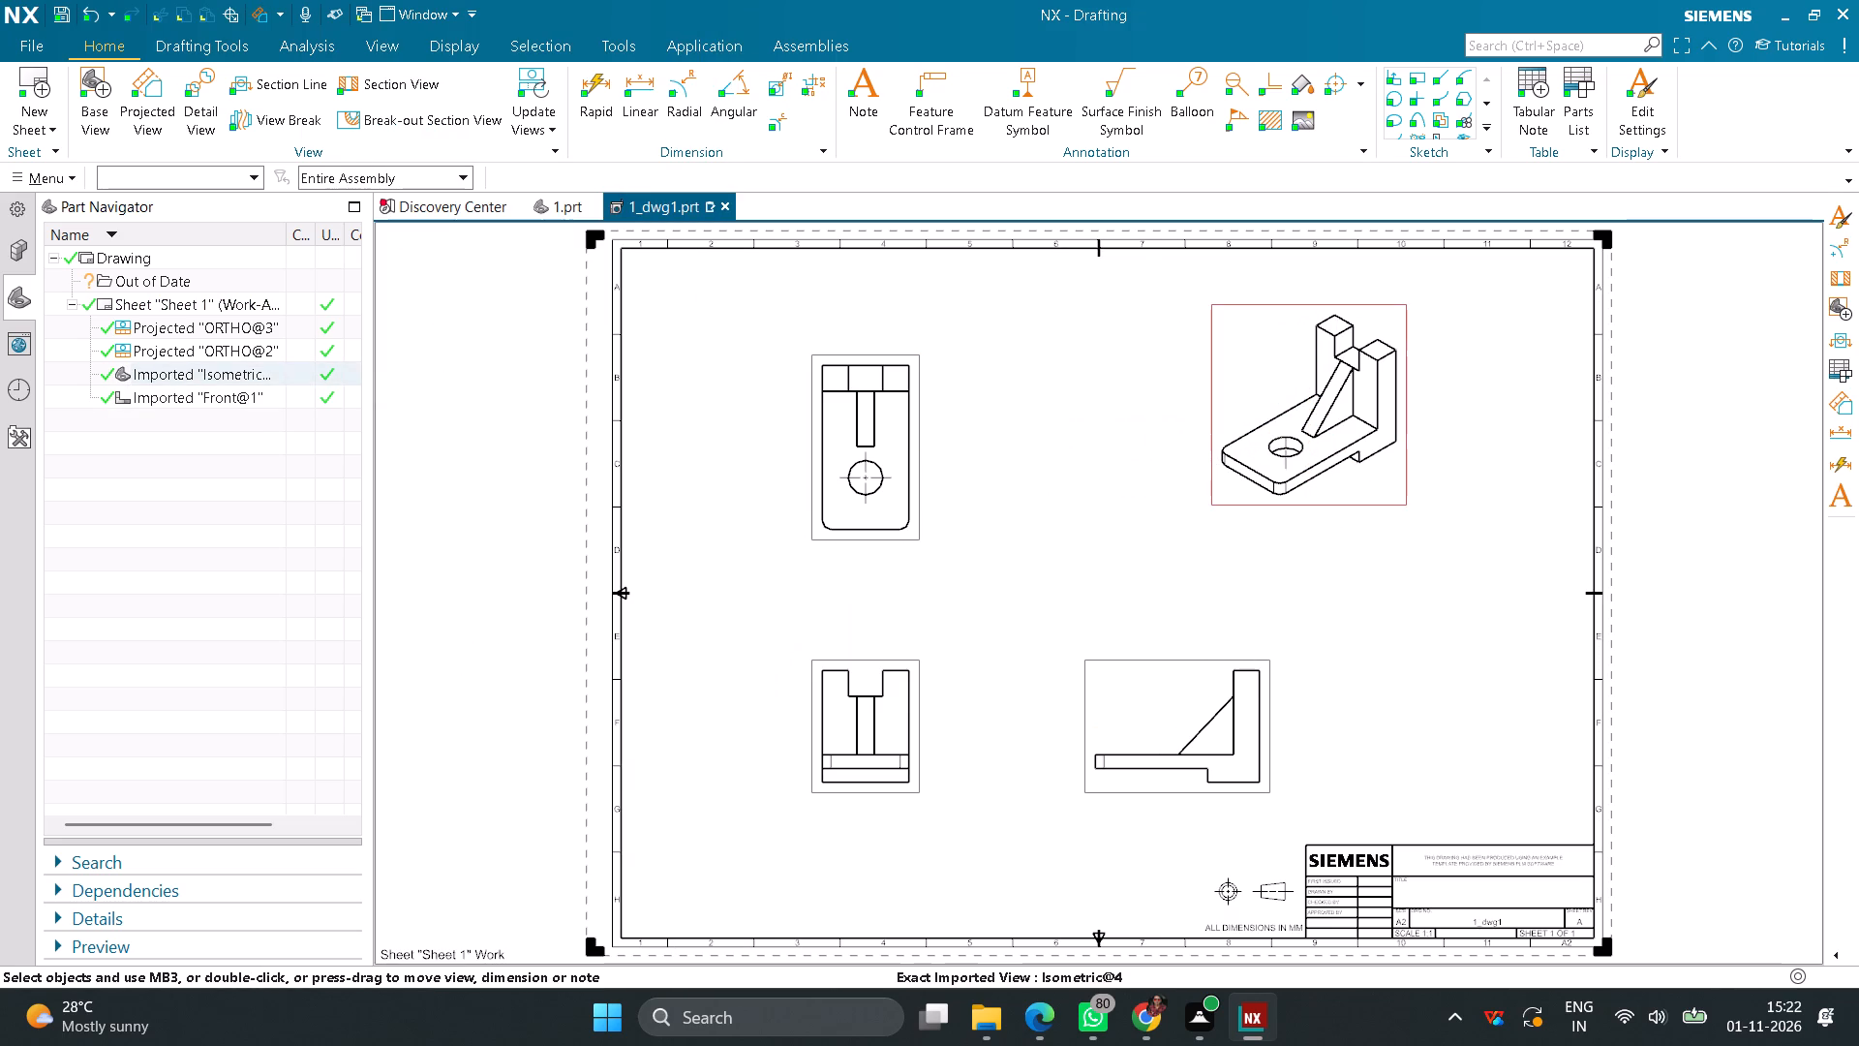
Set the isometric view's rendering style to Fully Shaded.
right_click(1208, 381)
click(1267, 429)
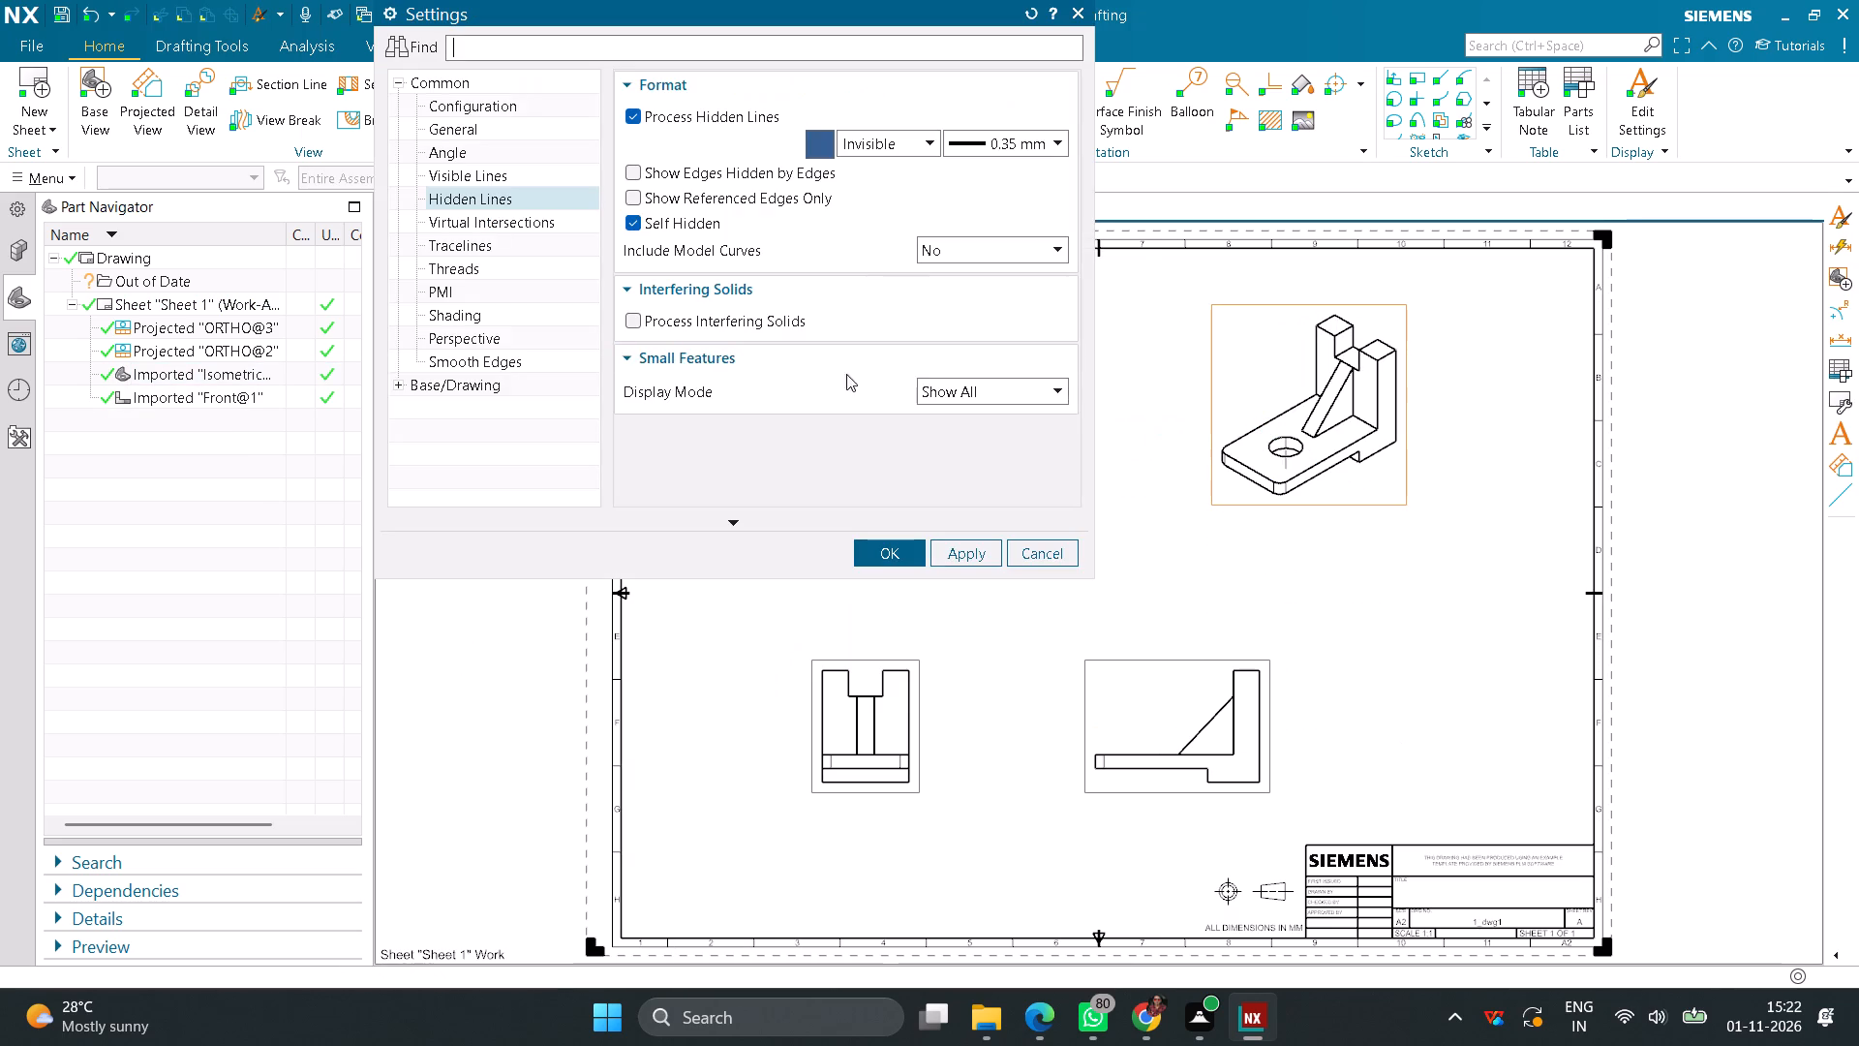
click(467, 315)
click(954, 122)
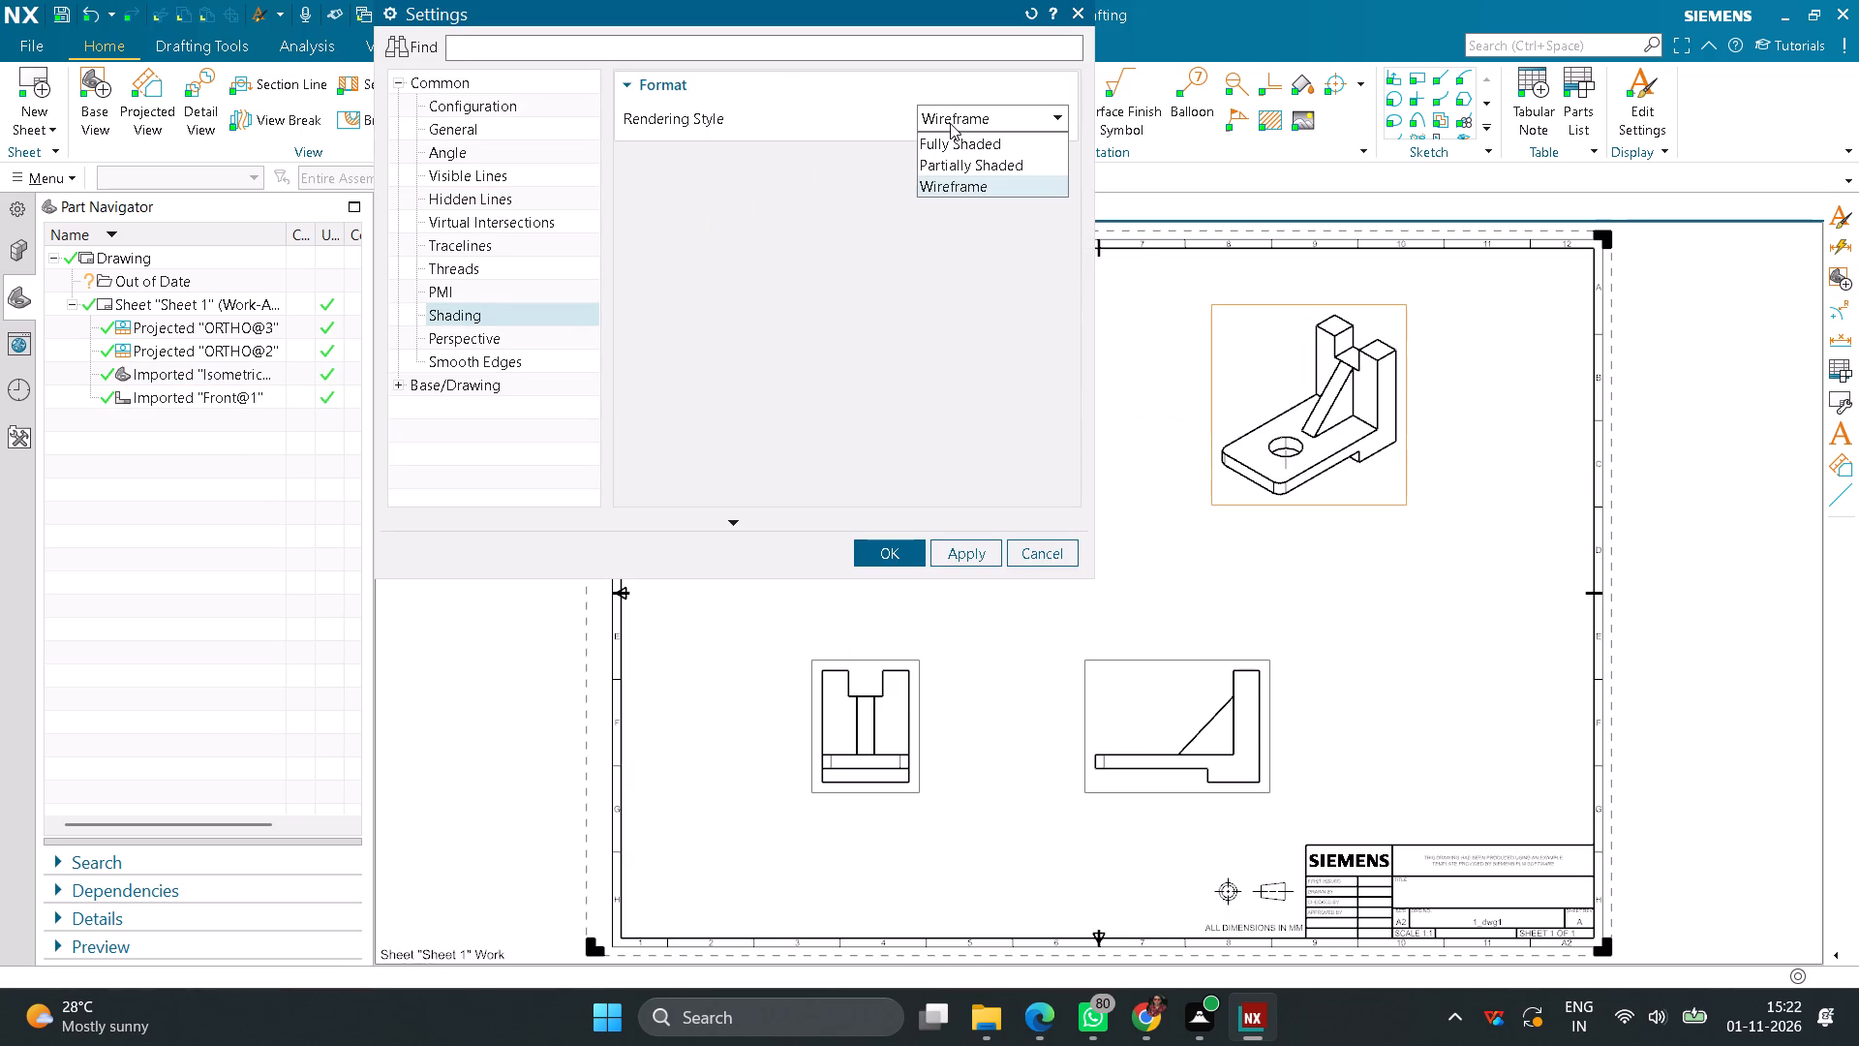
click(948, 134)
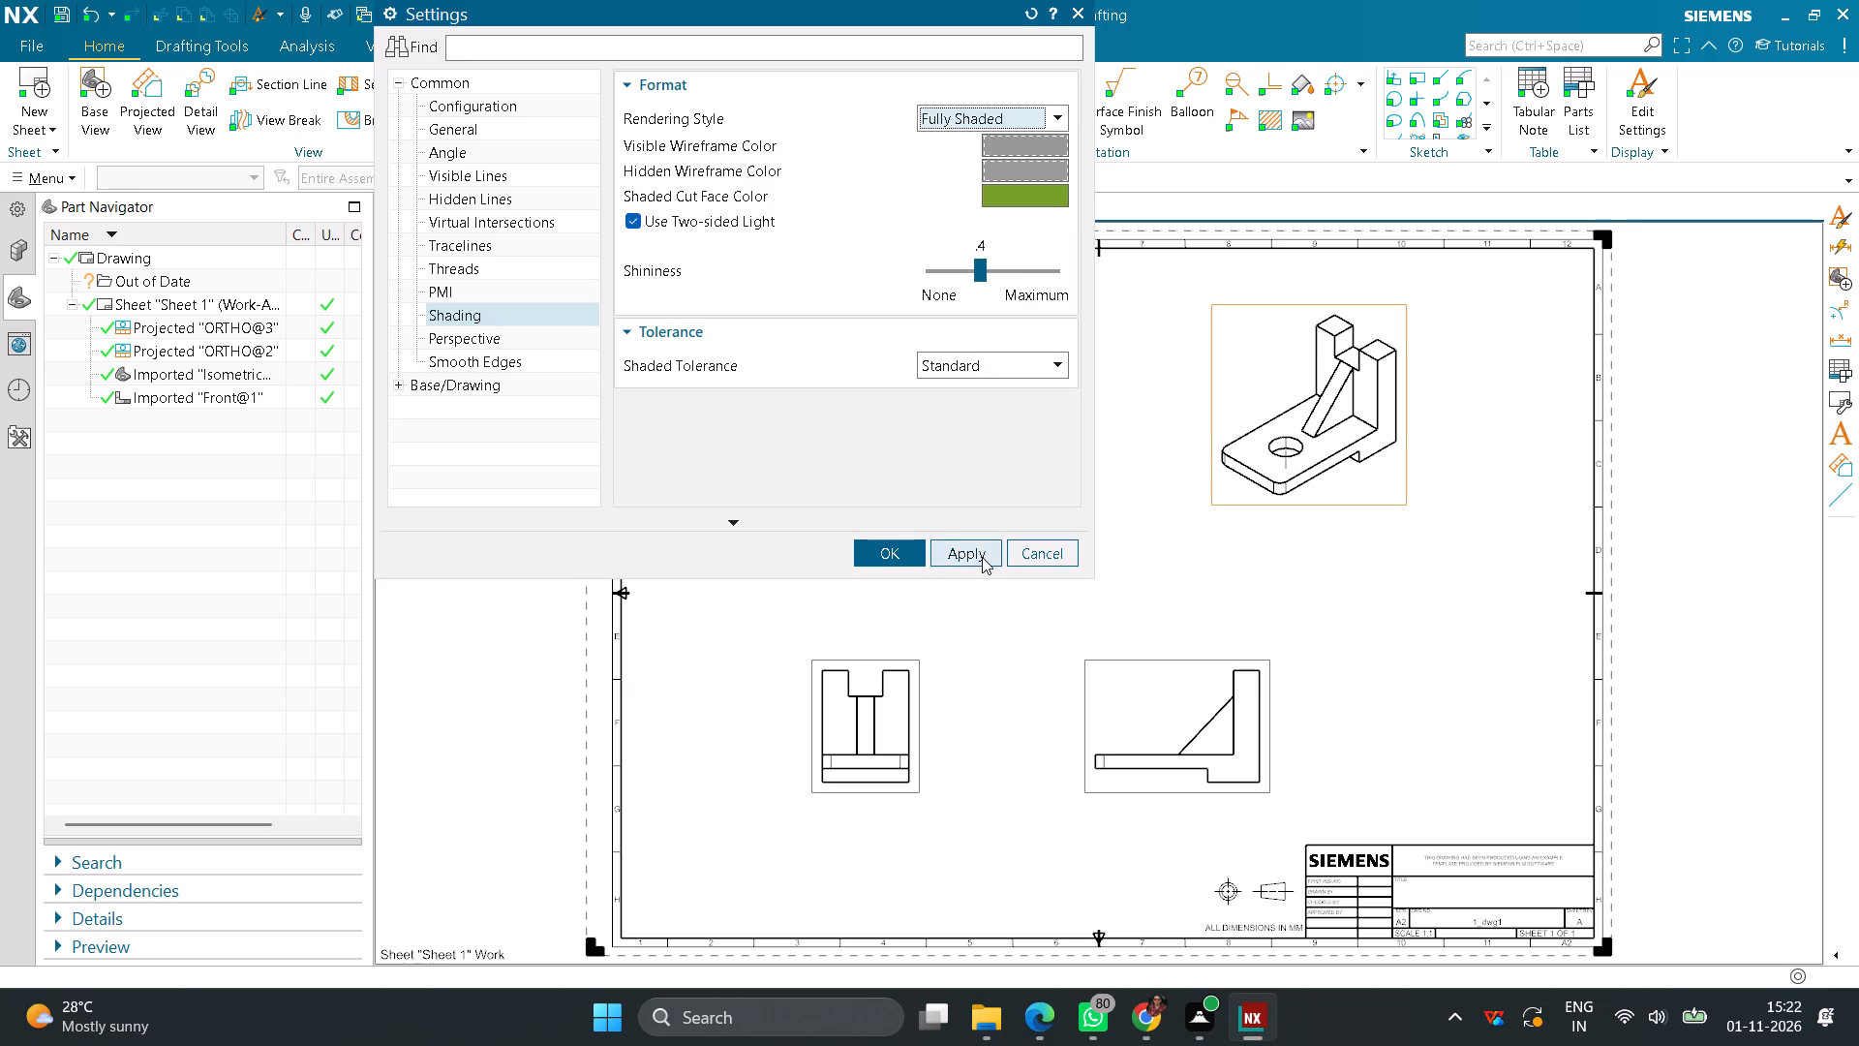
click(982, 557)
click(902, 542)
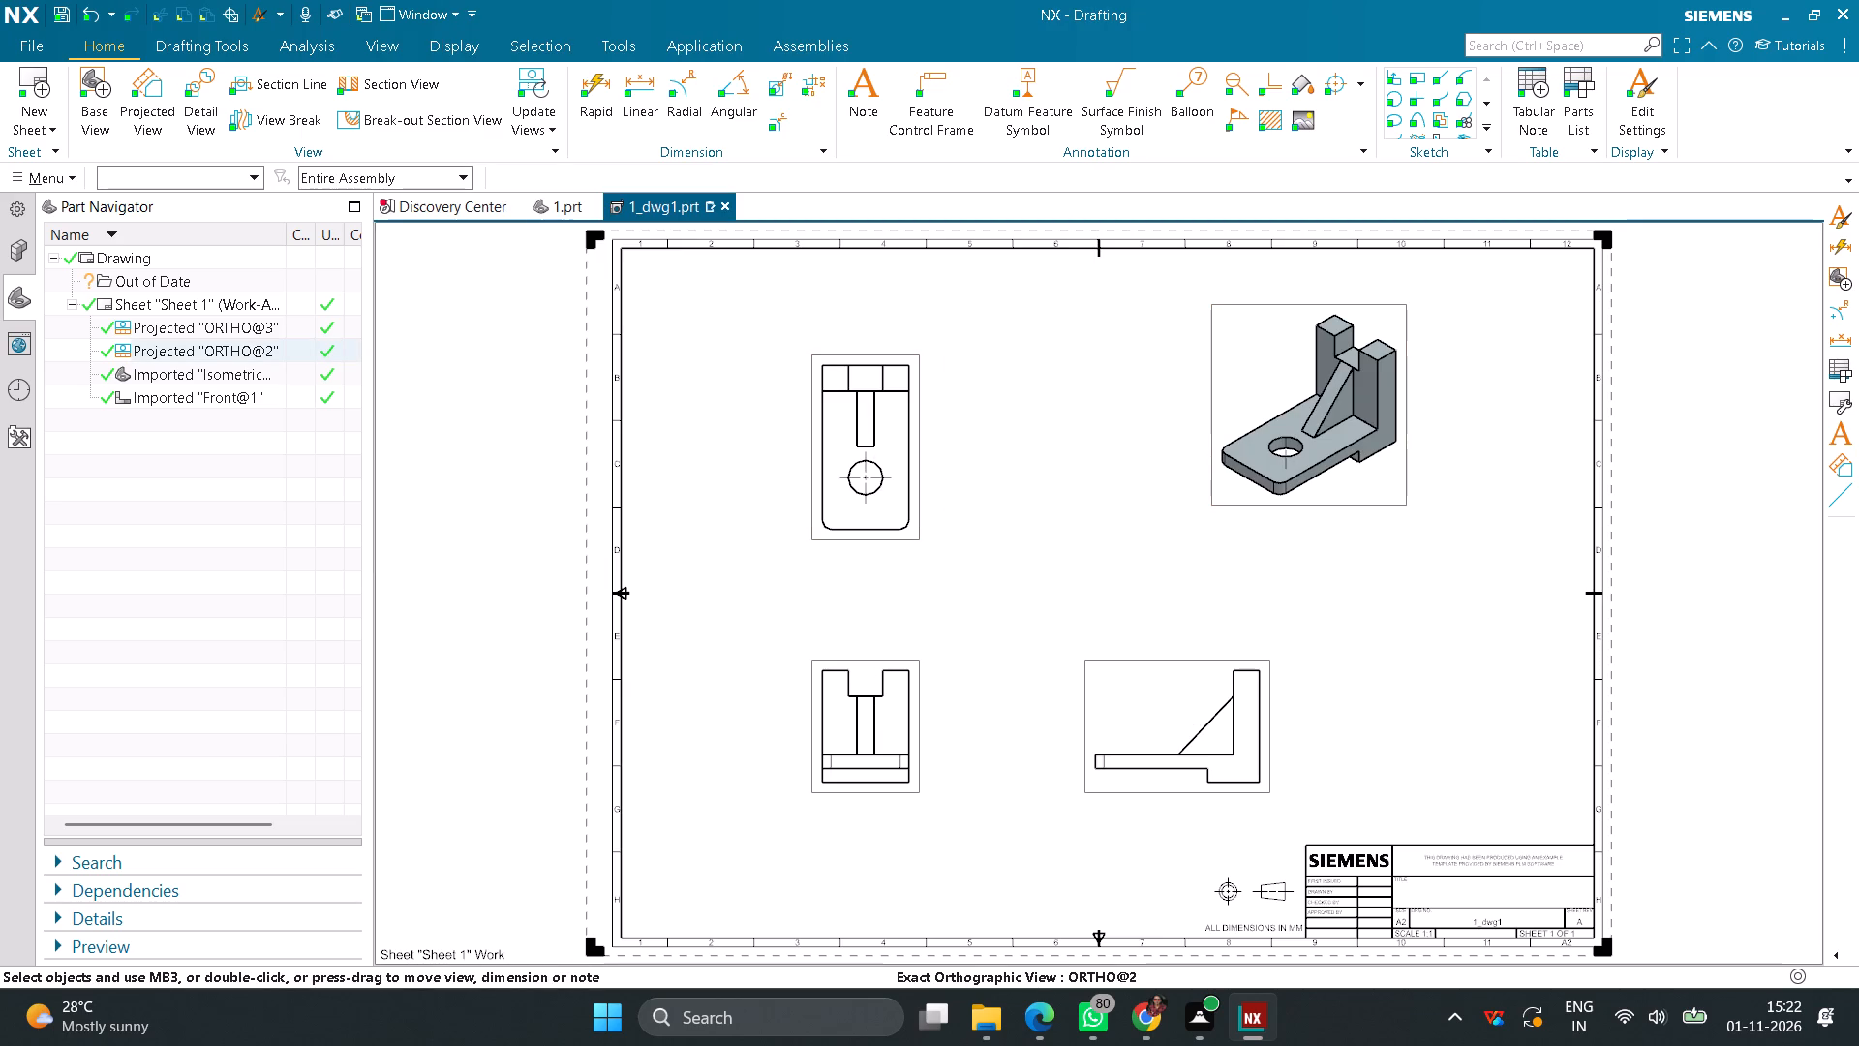
Add radial dimensions to the lower right corner fillet and the round hole in the top view.
click(681, 108)
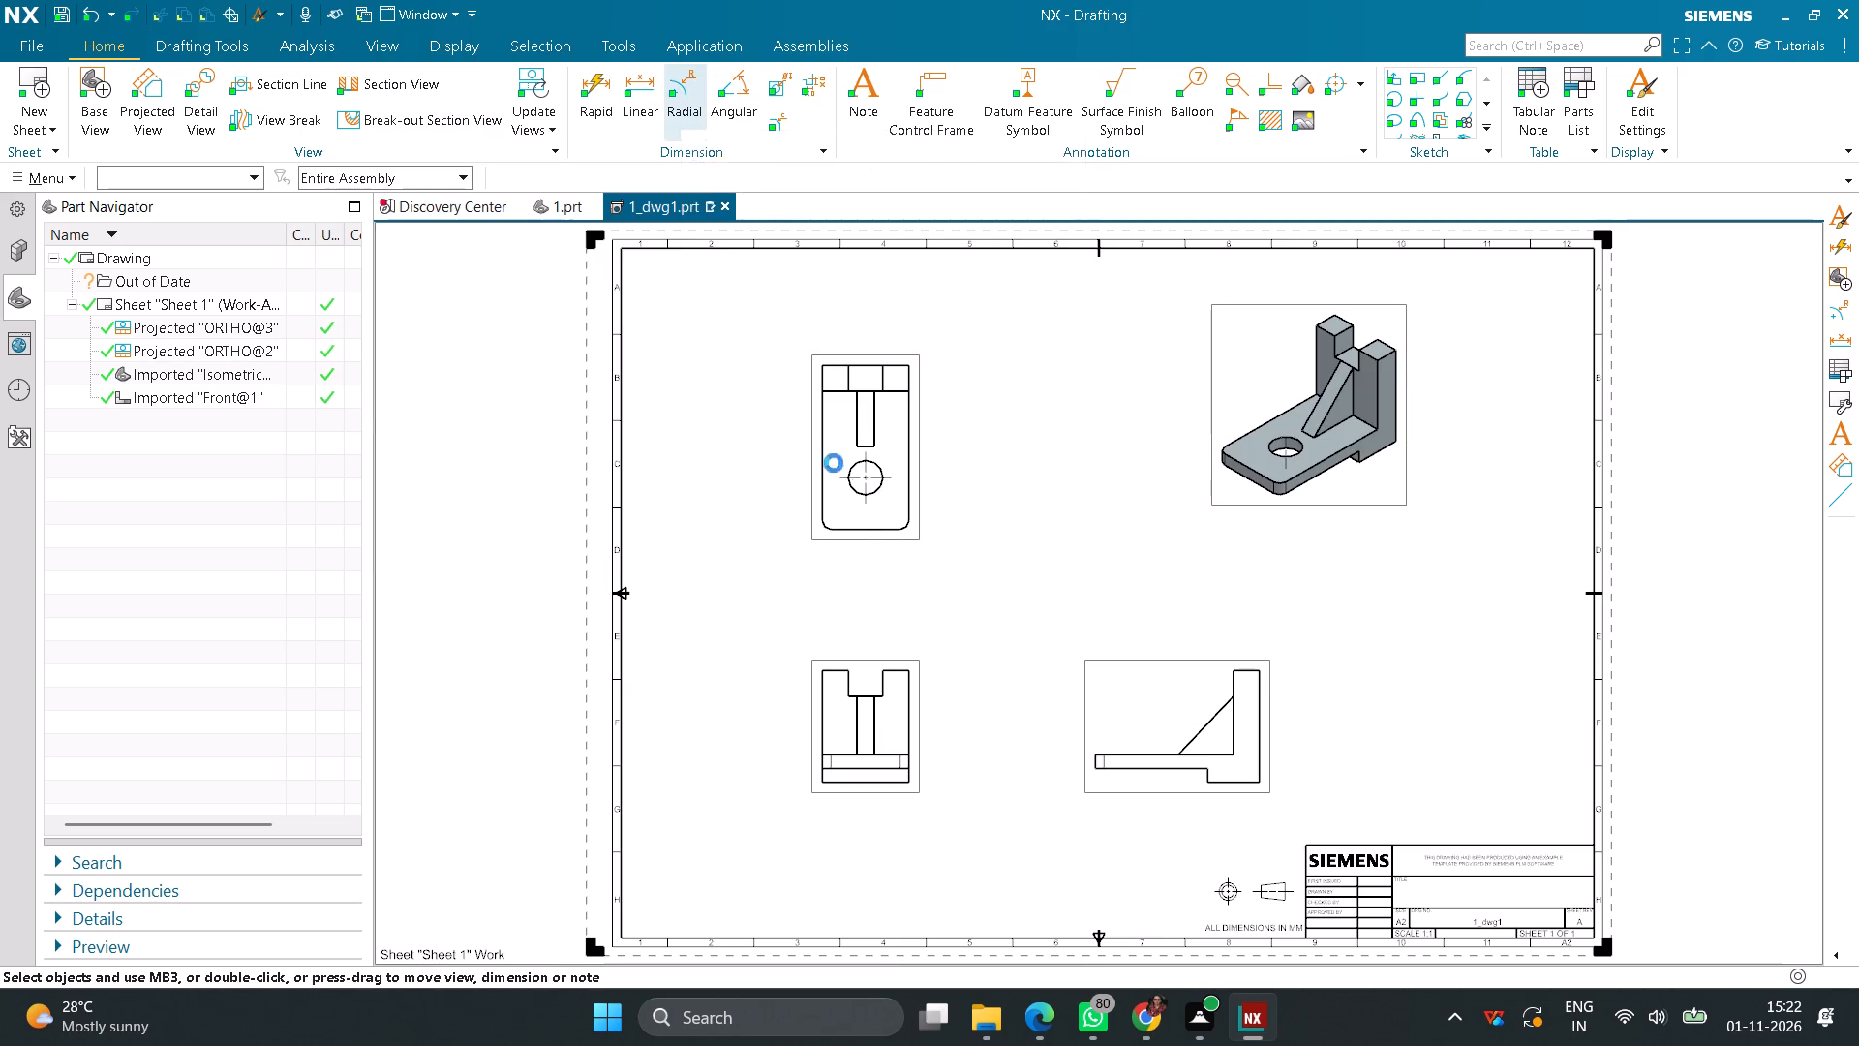
scroll(883, 530, up, 3)
click(931, 528)
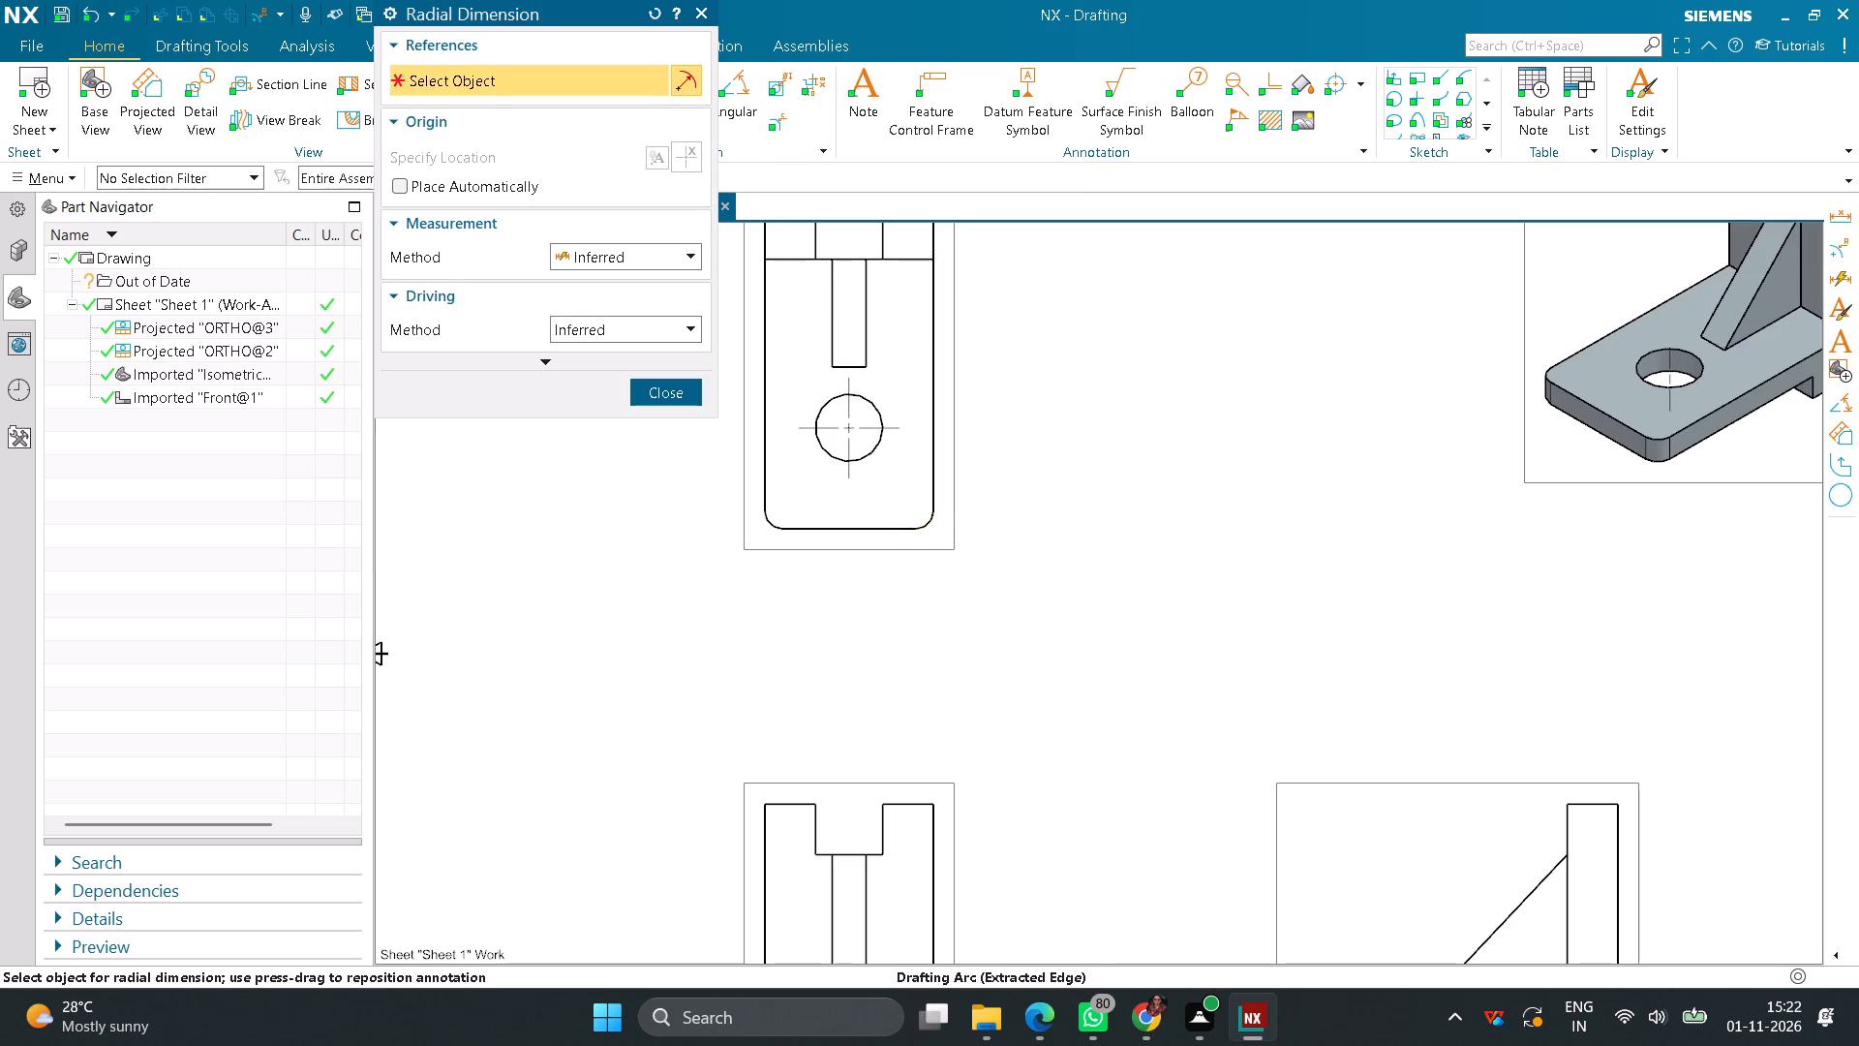
click(981, 571)
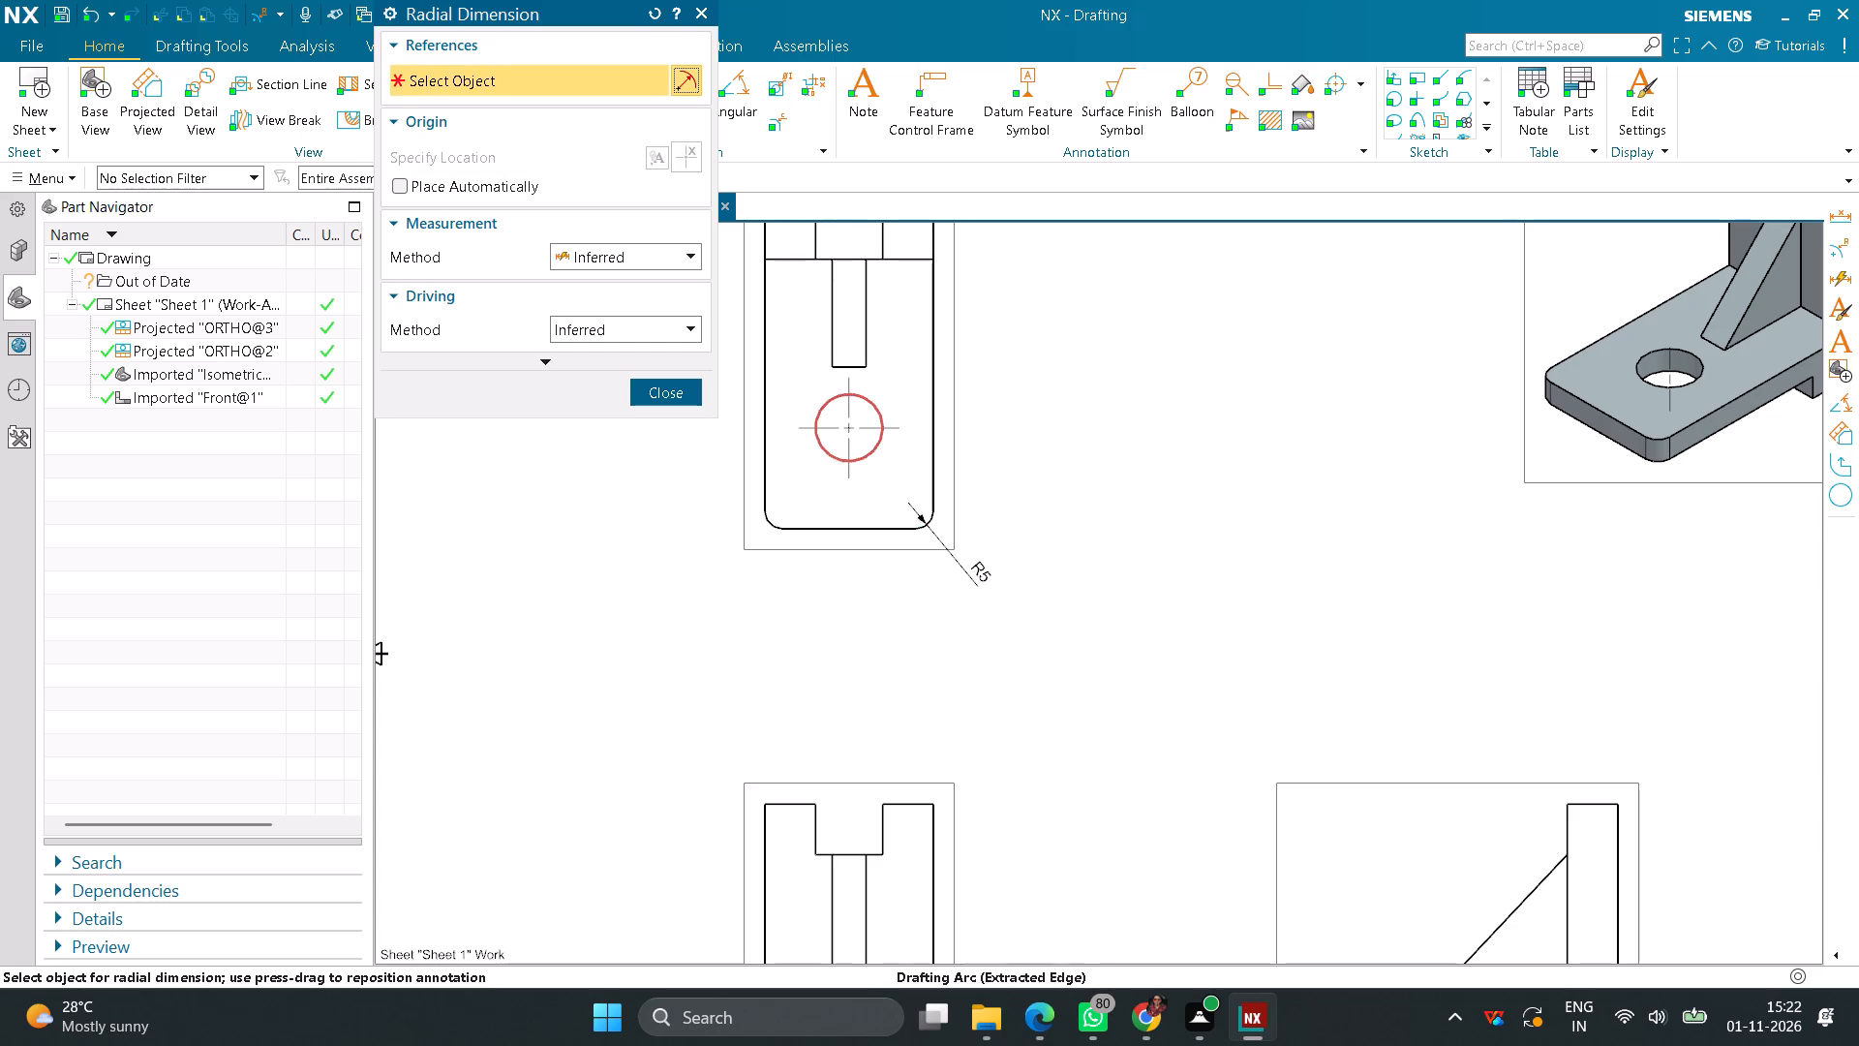
click(882, 414)
click(983, 454)
scroll(1058, 465, down, 4)
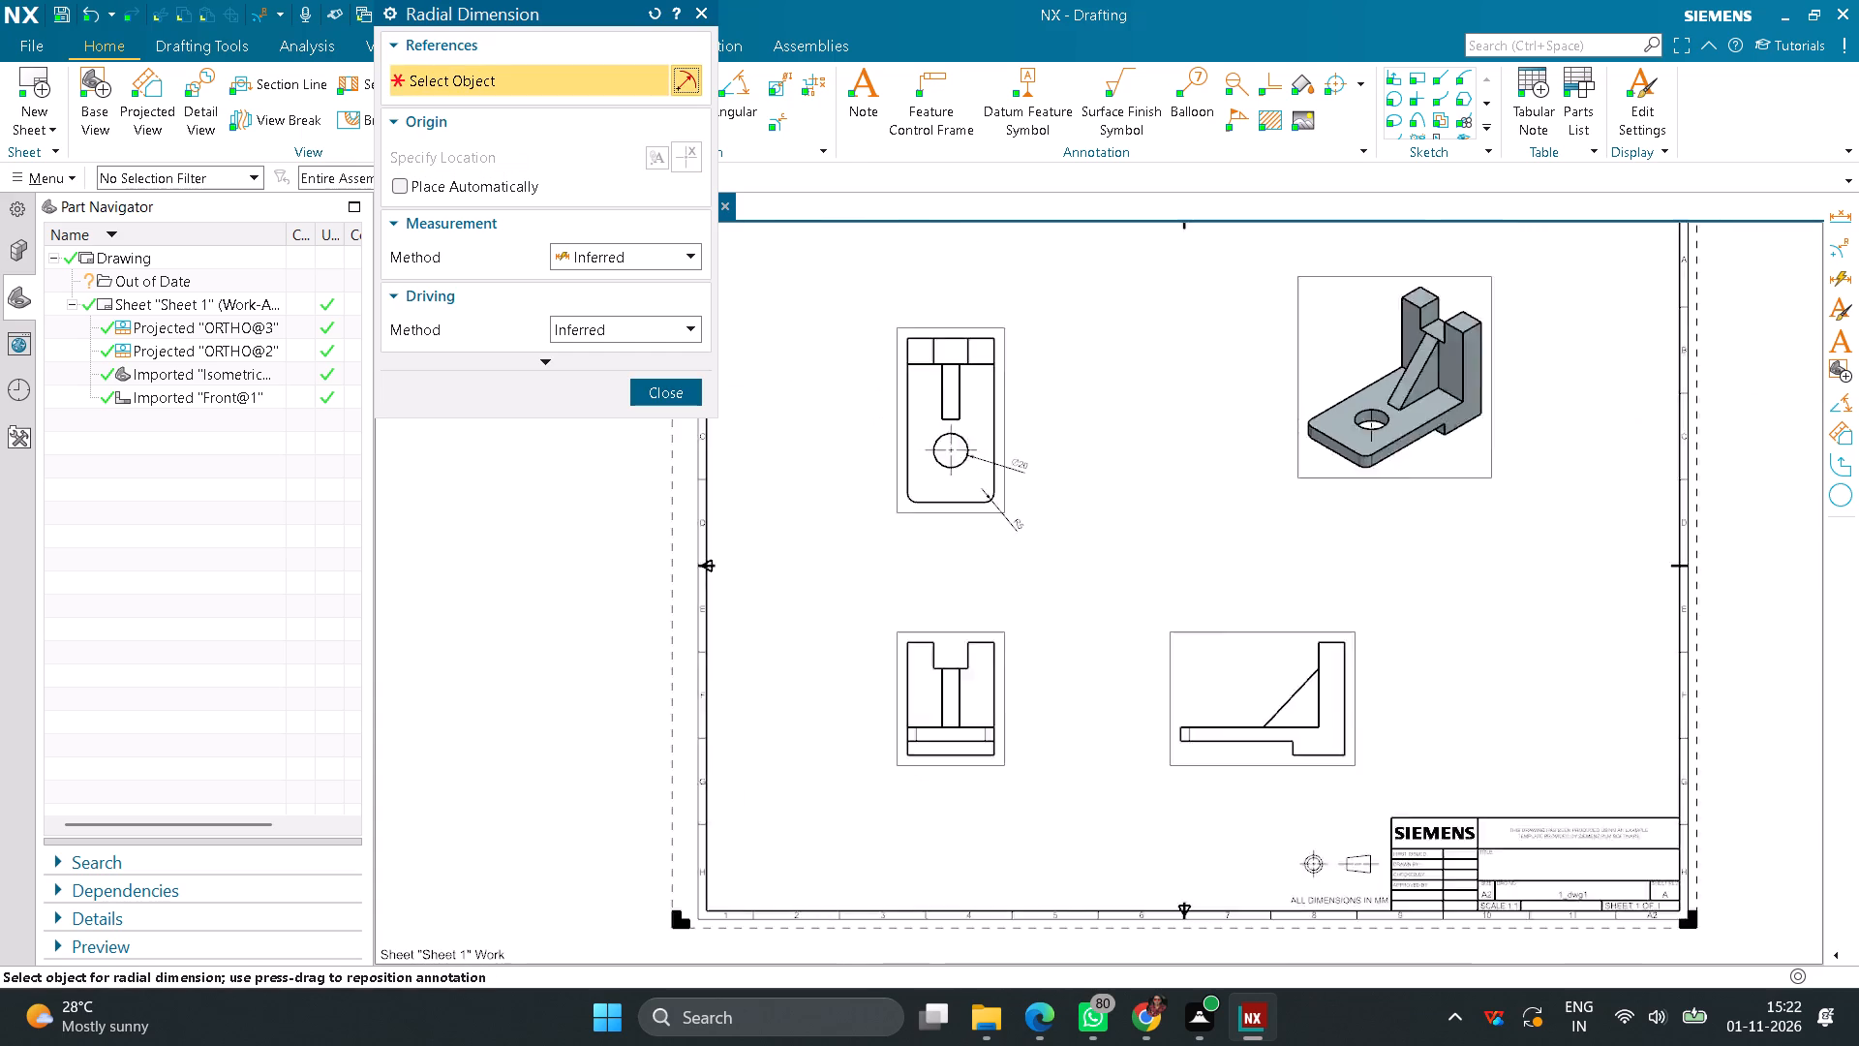
click(679, 404)
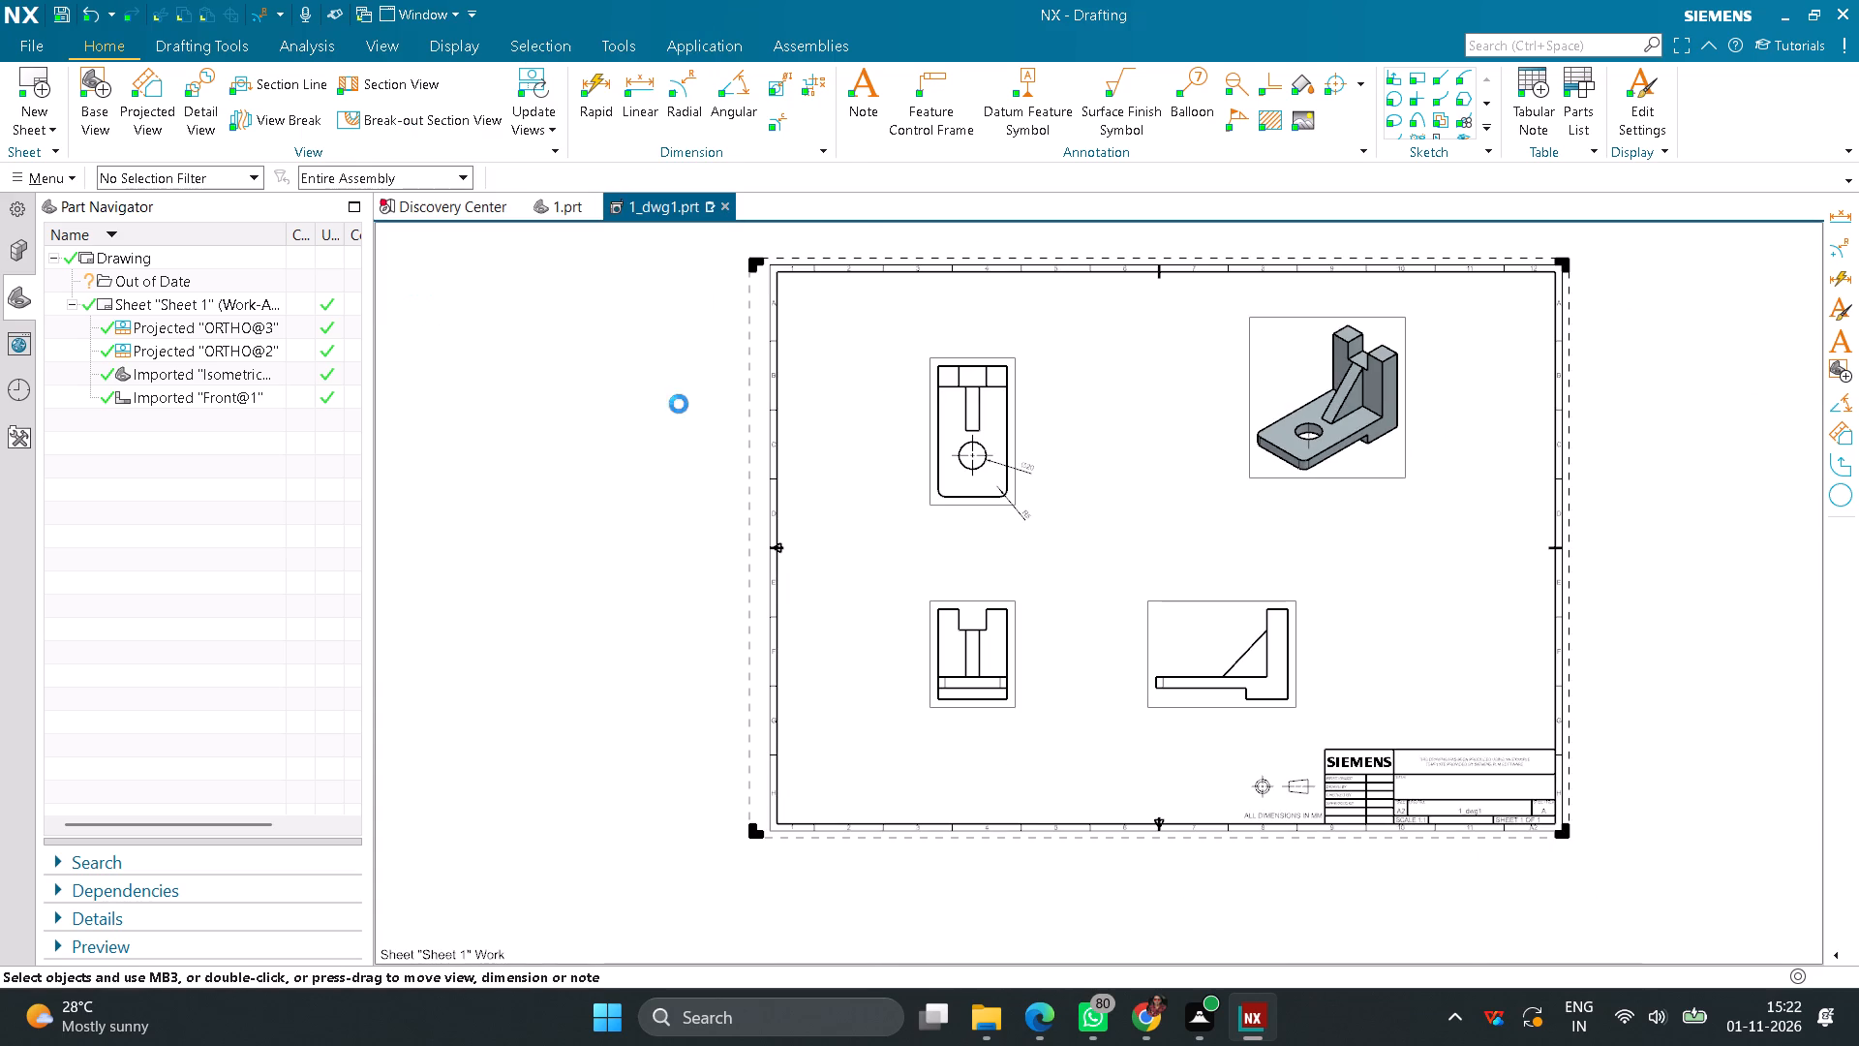
Add a linear dimension for the front view's overall width between its outer vertical edges, placed above the view.
click(651, 104)
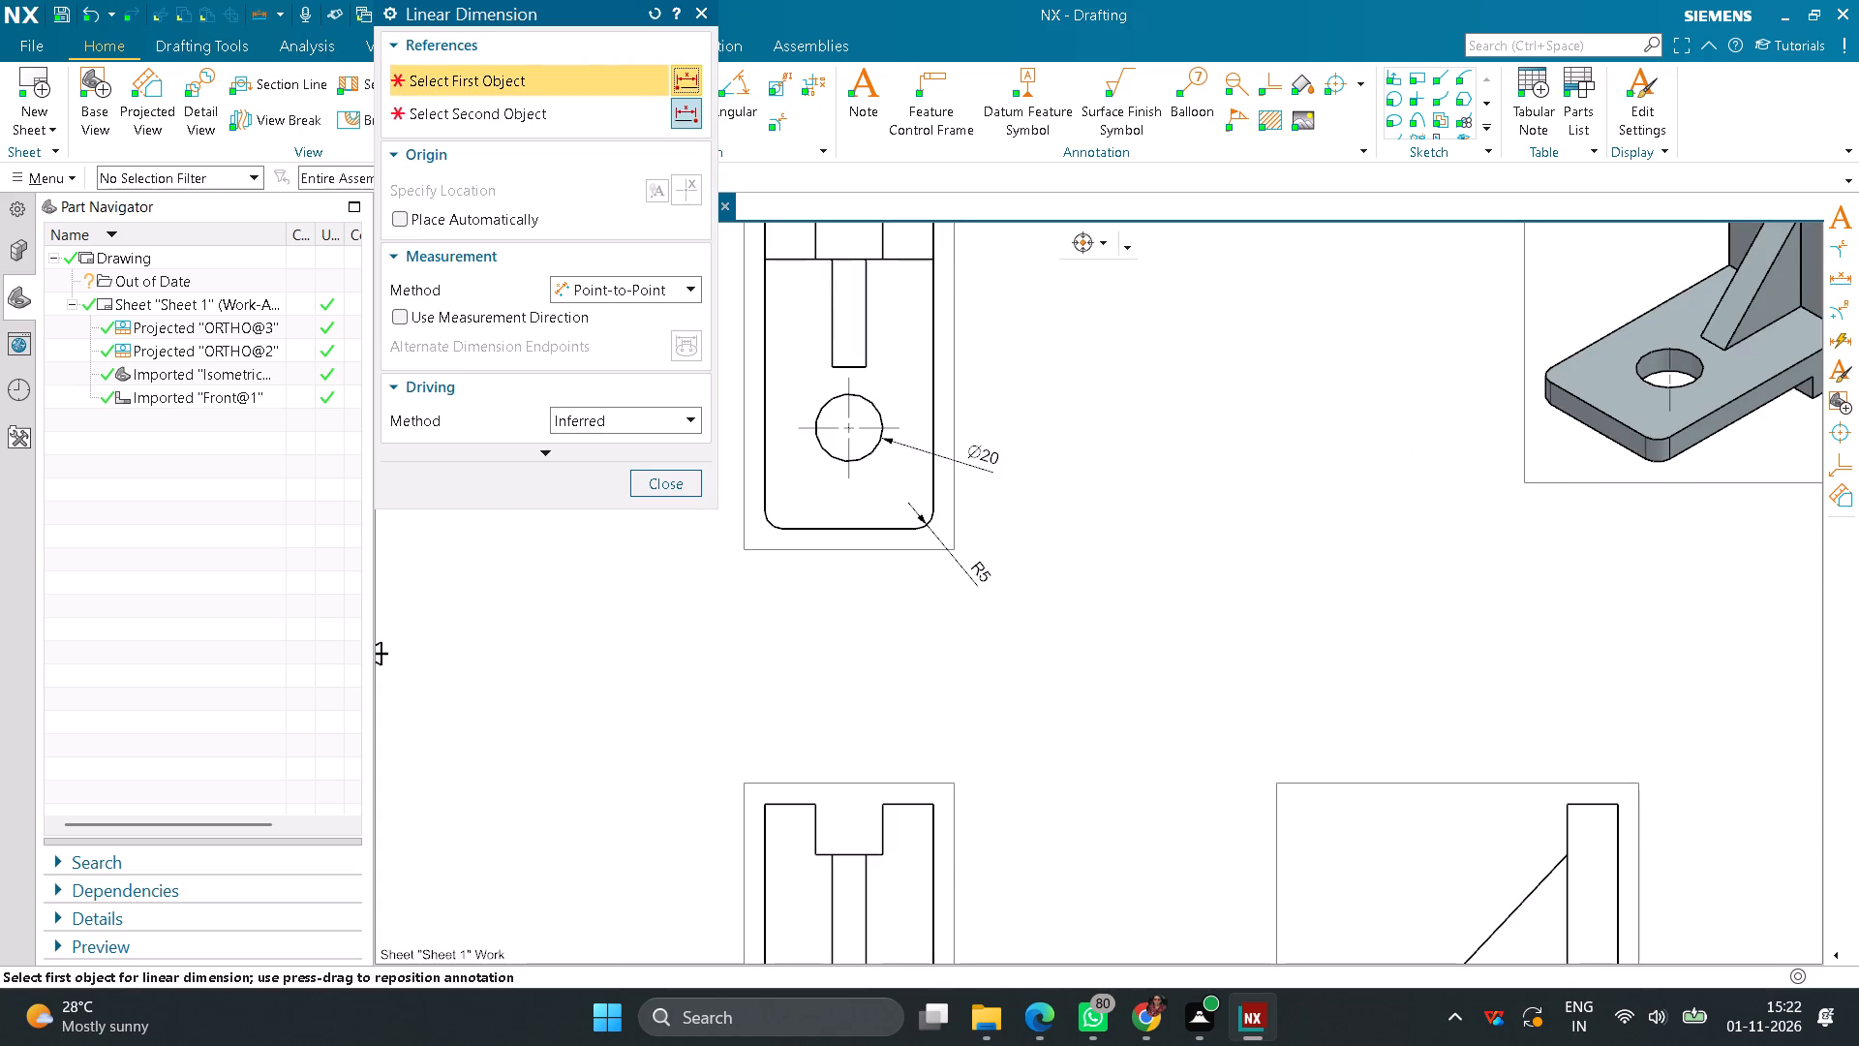
scroll(982, 348, down, 2)
scroll(887, 262, up, 2)
scroll(948, 433, down, 2)
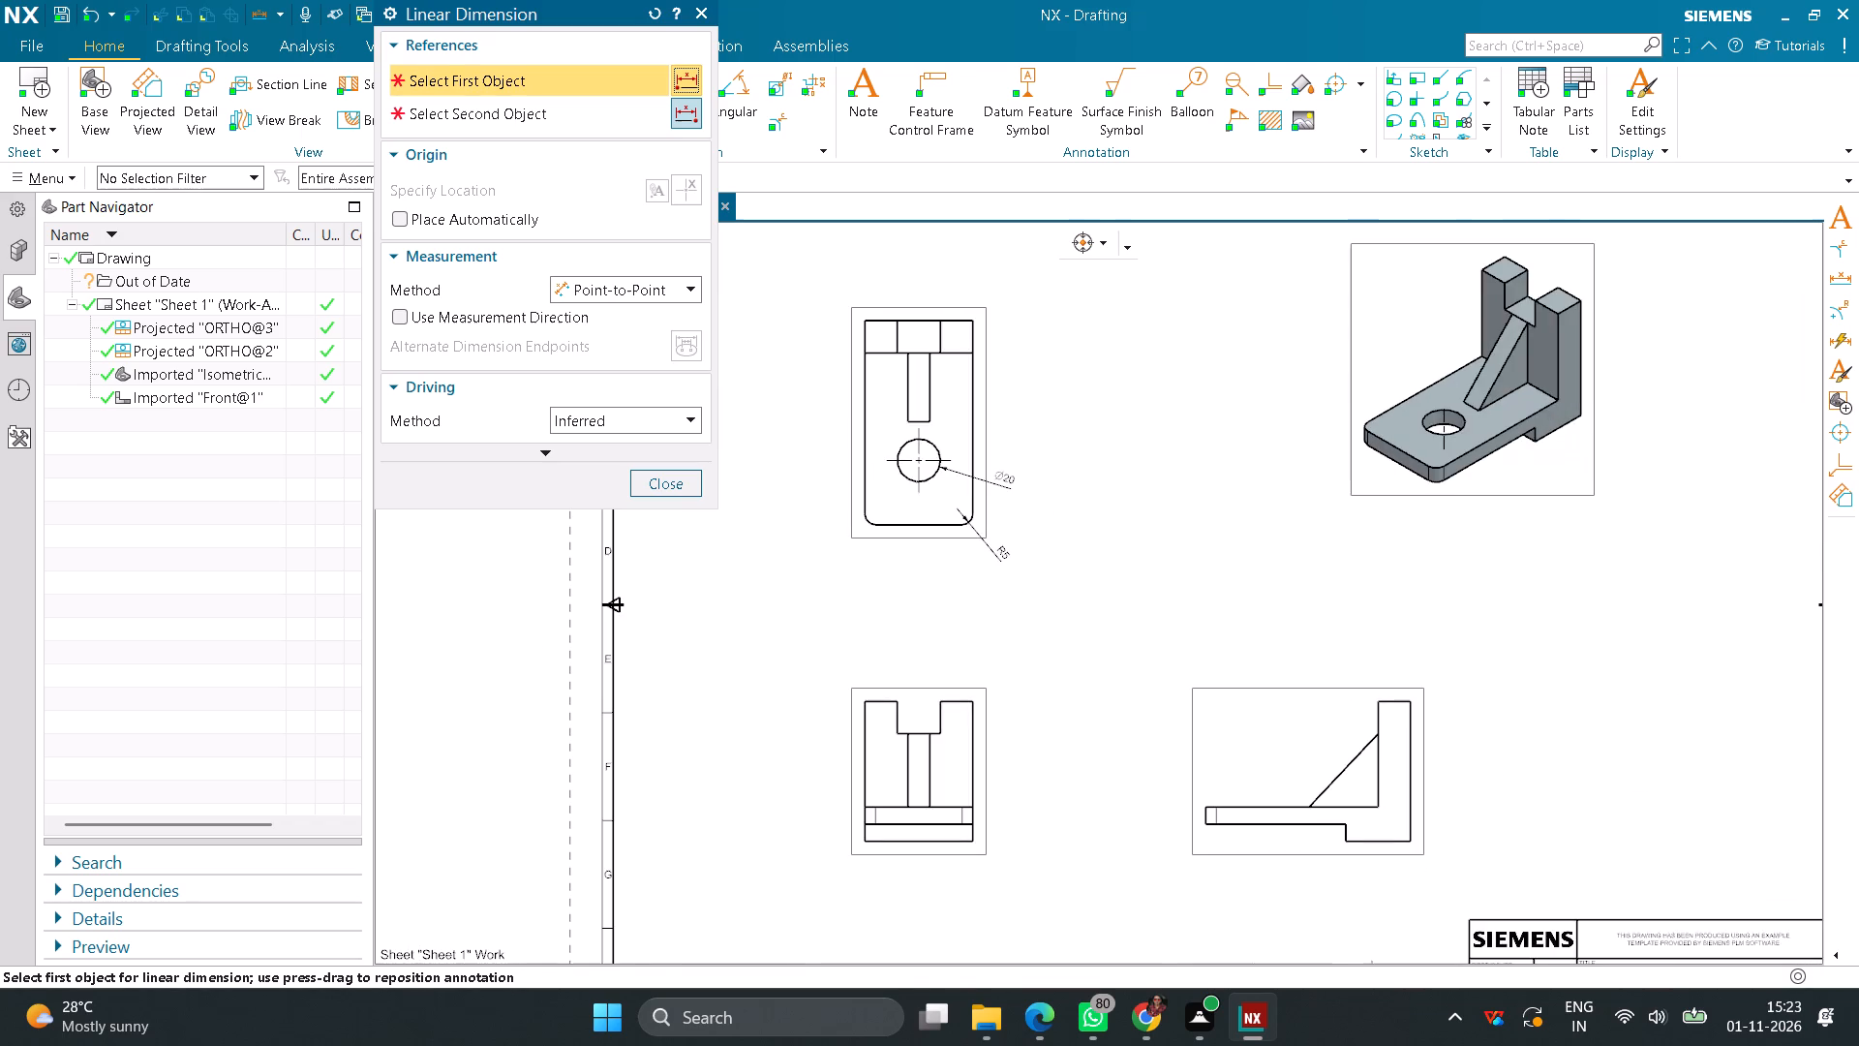
scroll(1008, 623, down, 3)
scroll(958, 801, down, 3)
scroll(992, 790, up, 2)
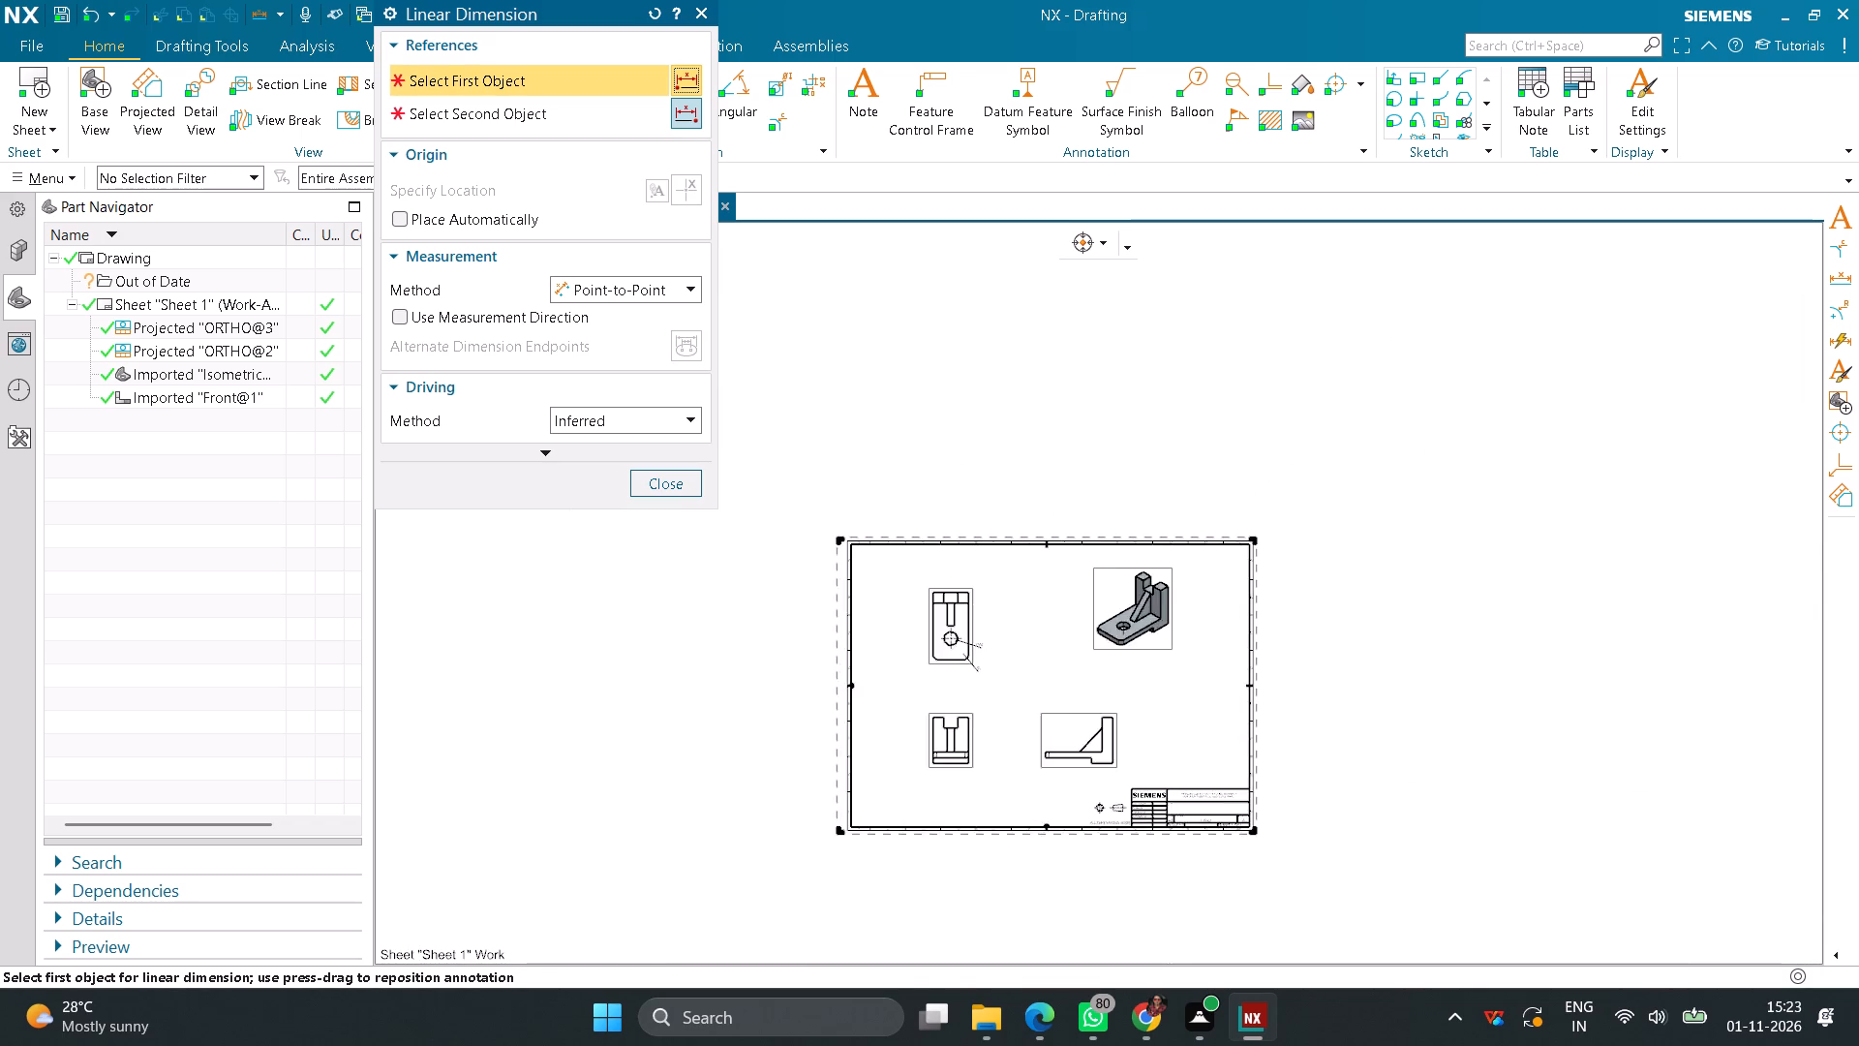
scroll(984, 795, up, 4)
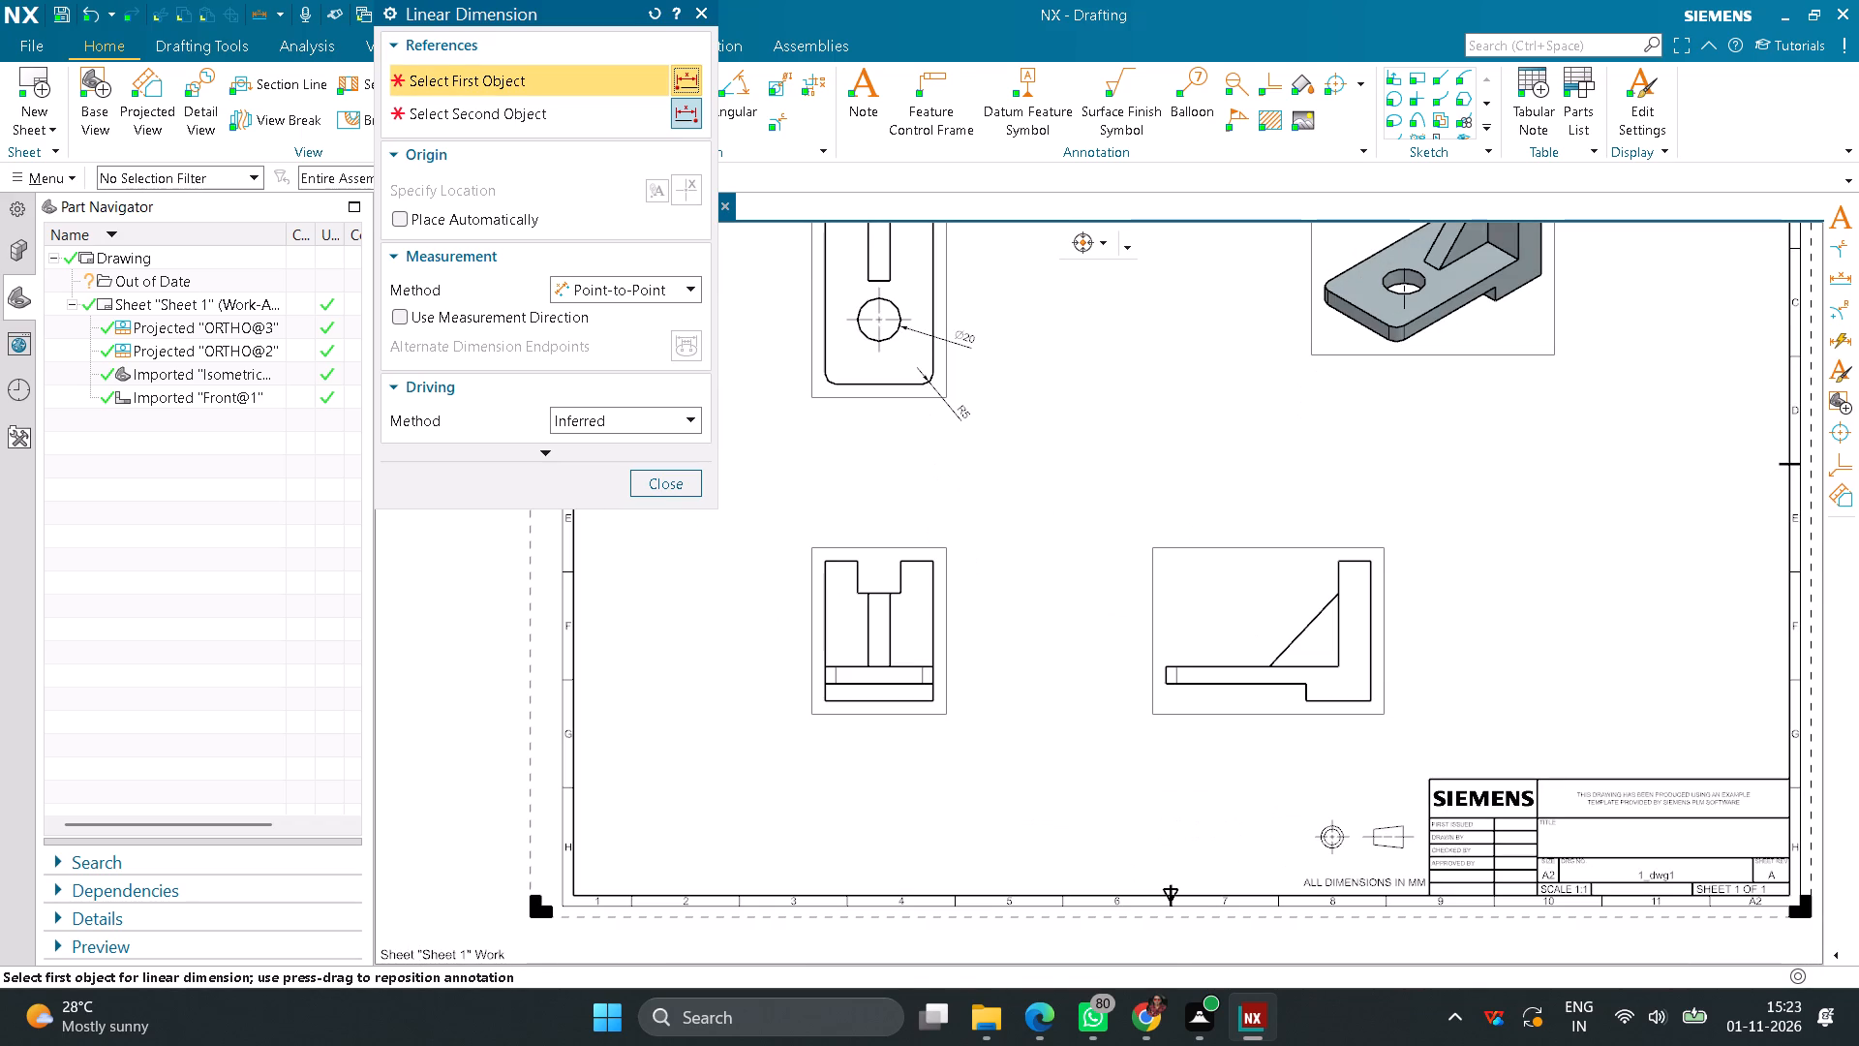
click(821, 604)
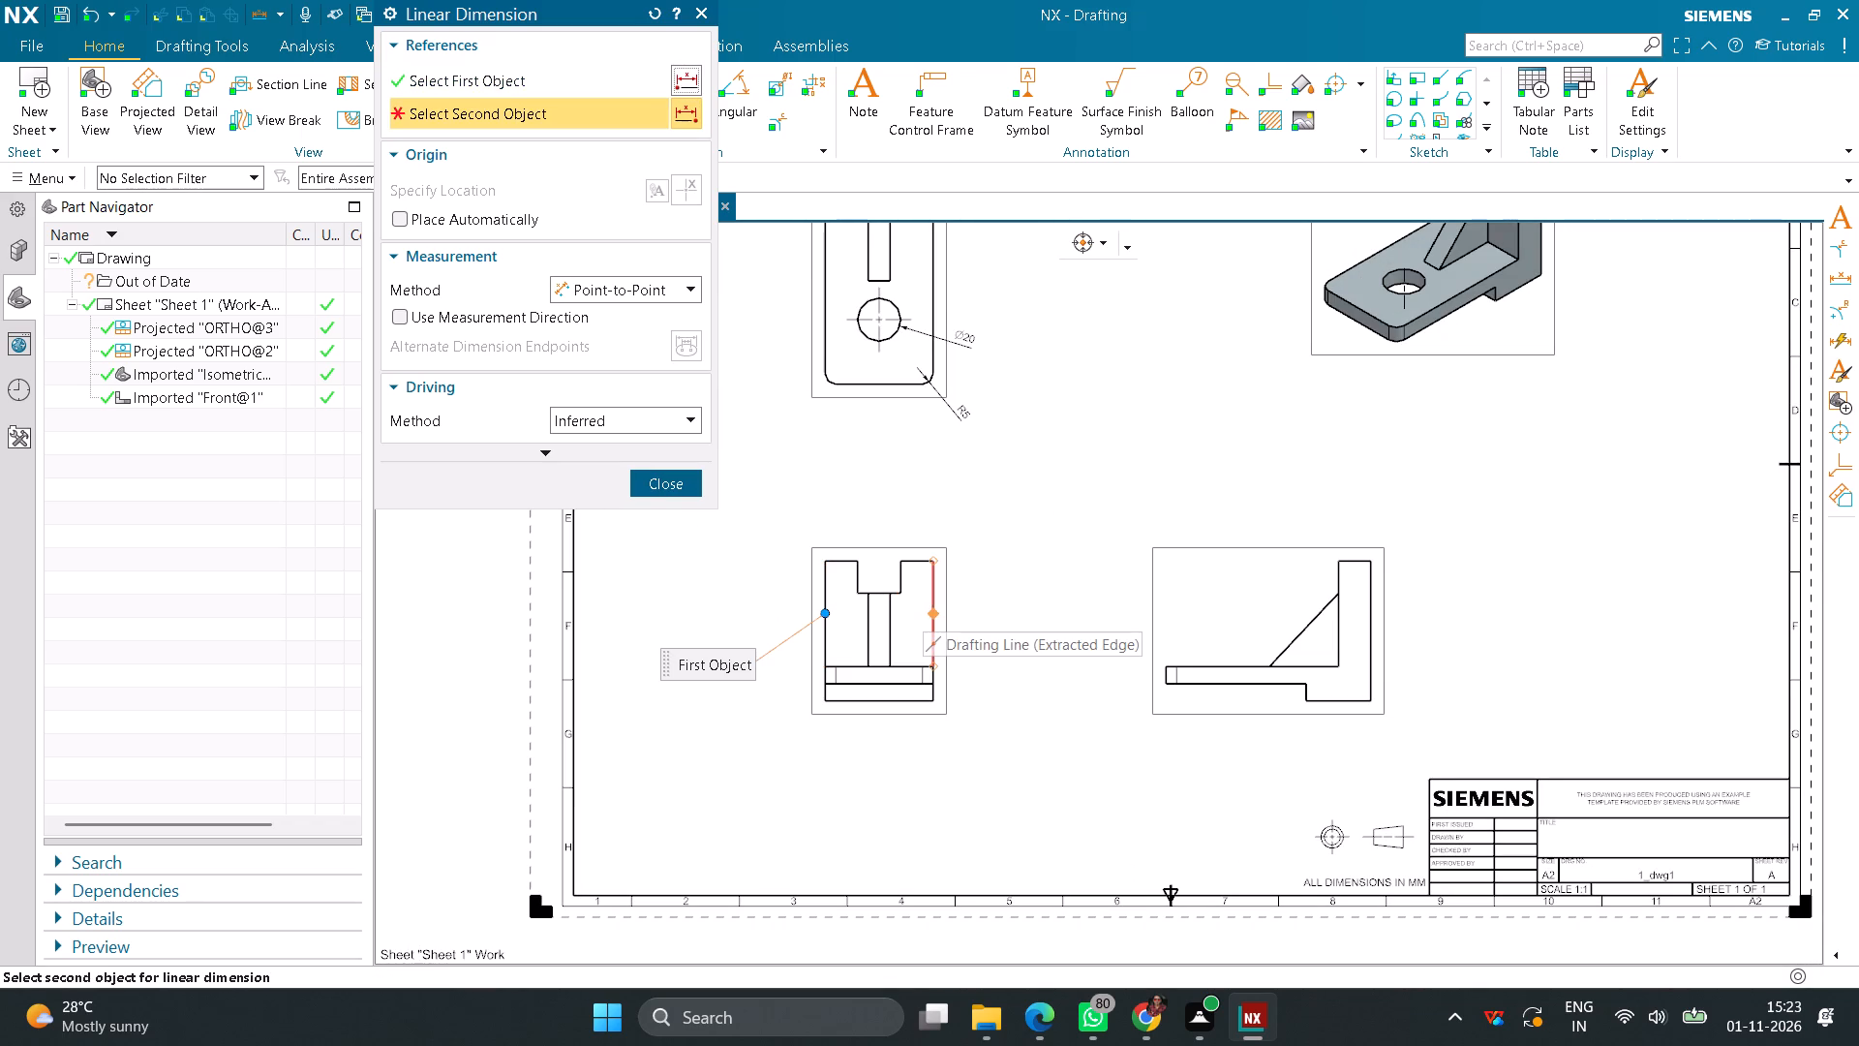
click(934, 602)
click(876, 531)
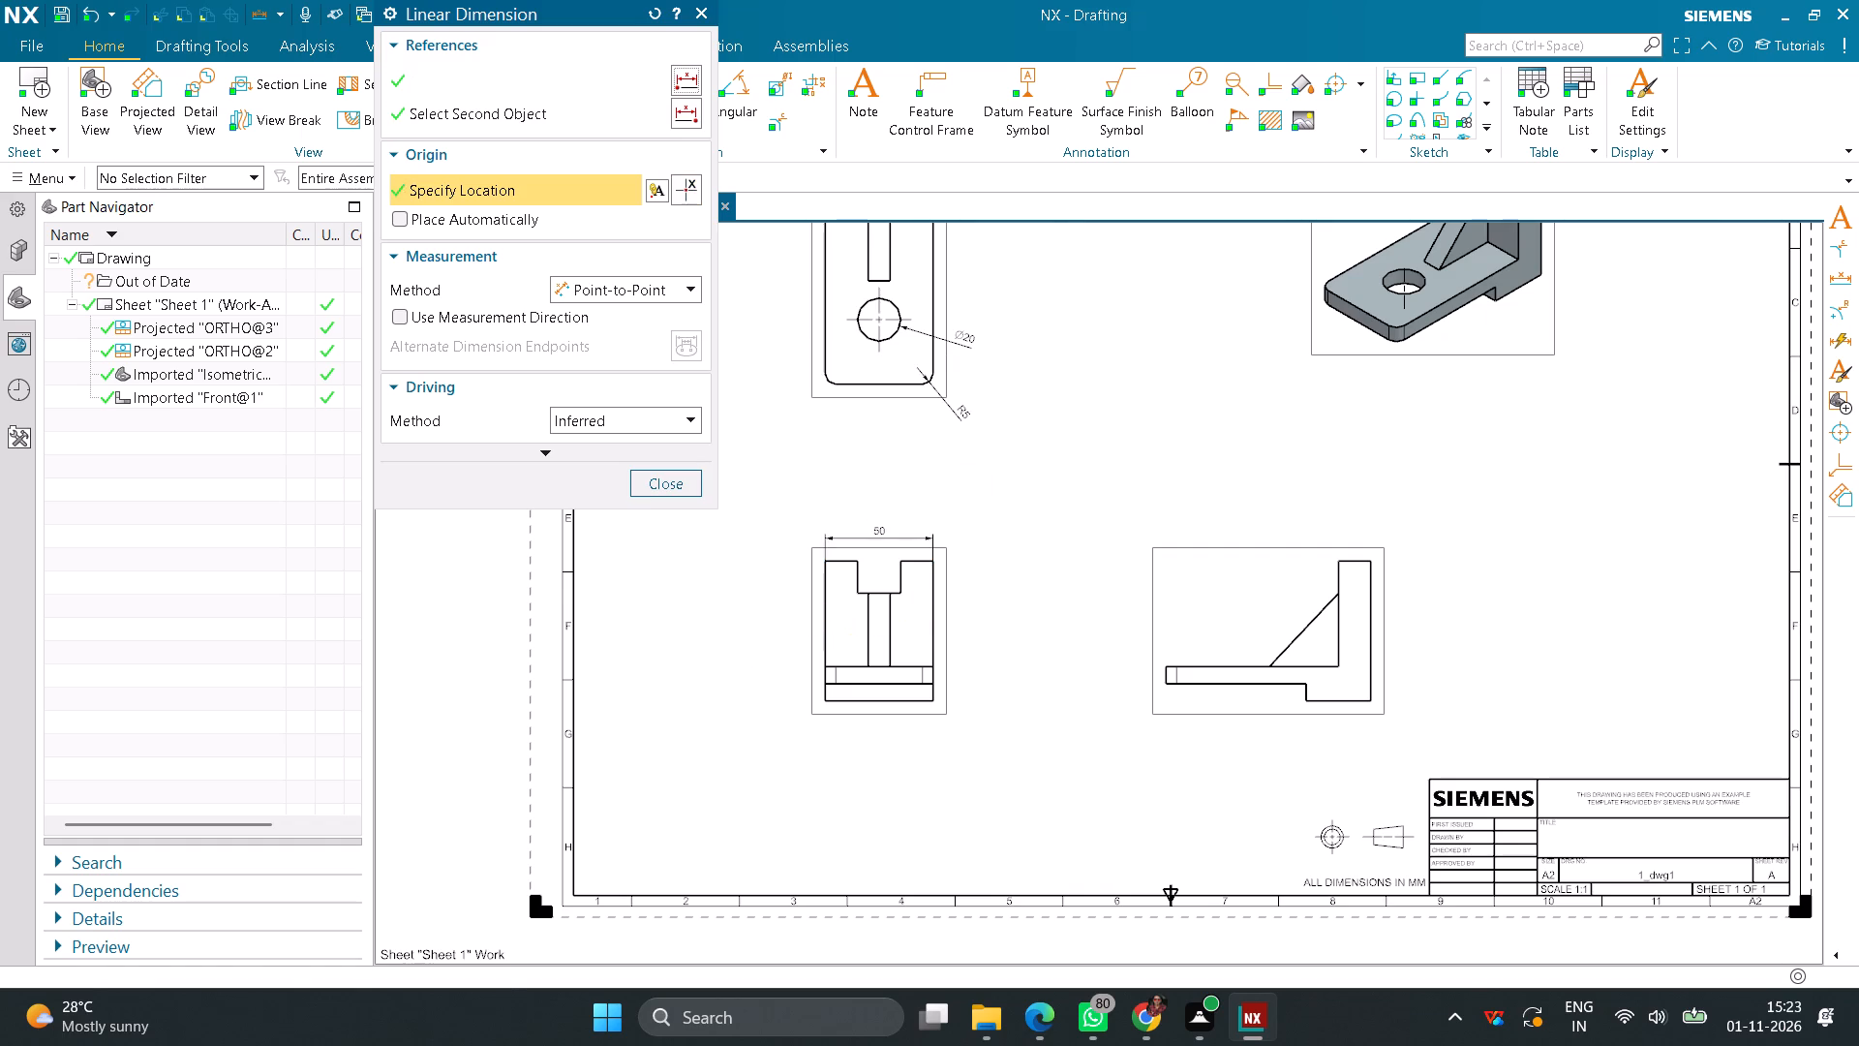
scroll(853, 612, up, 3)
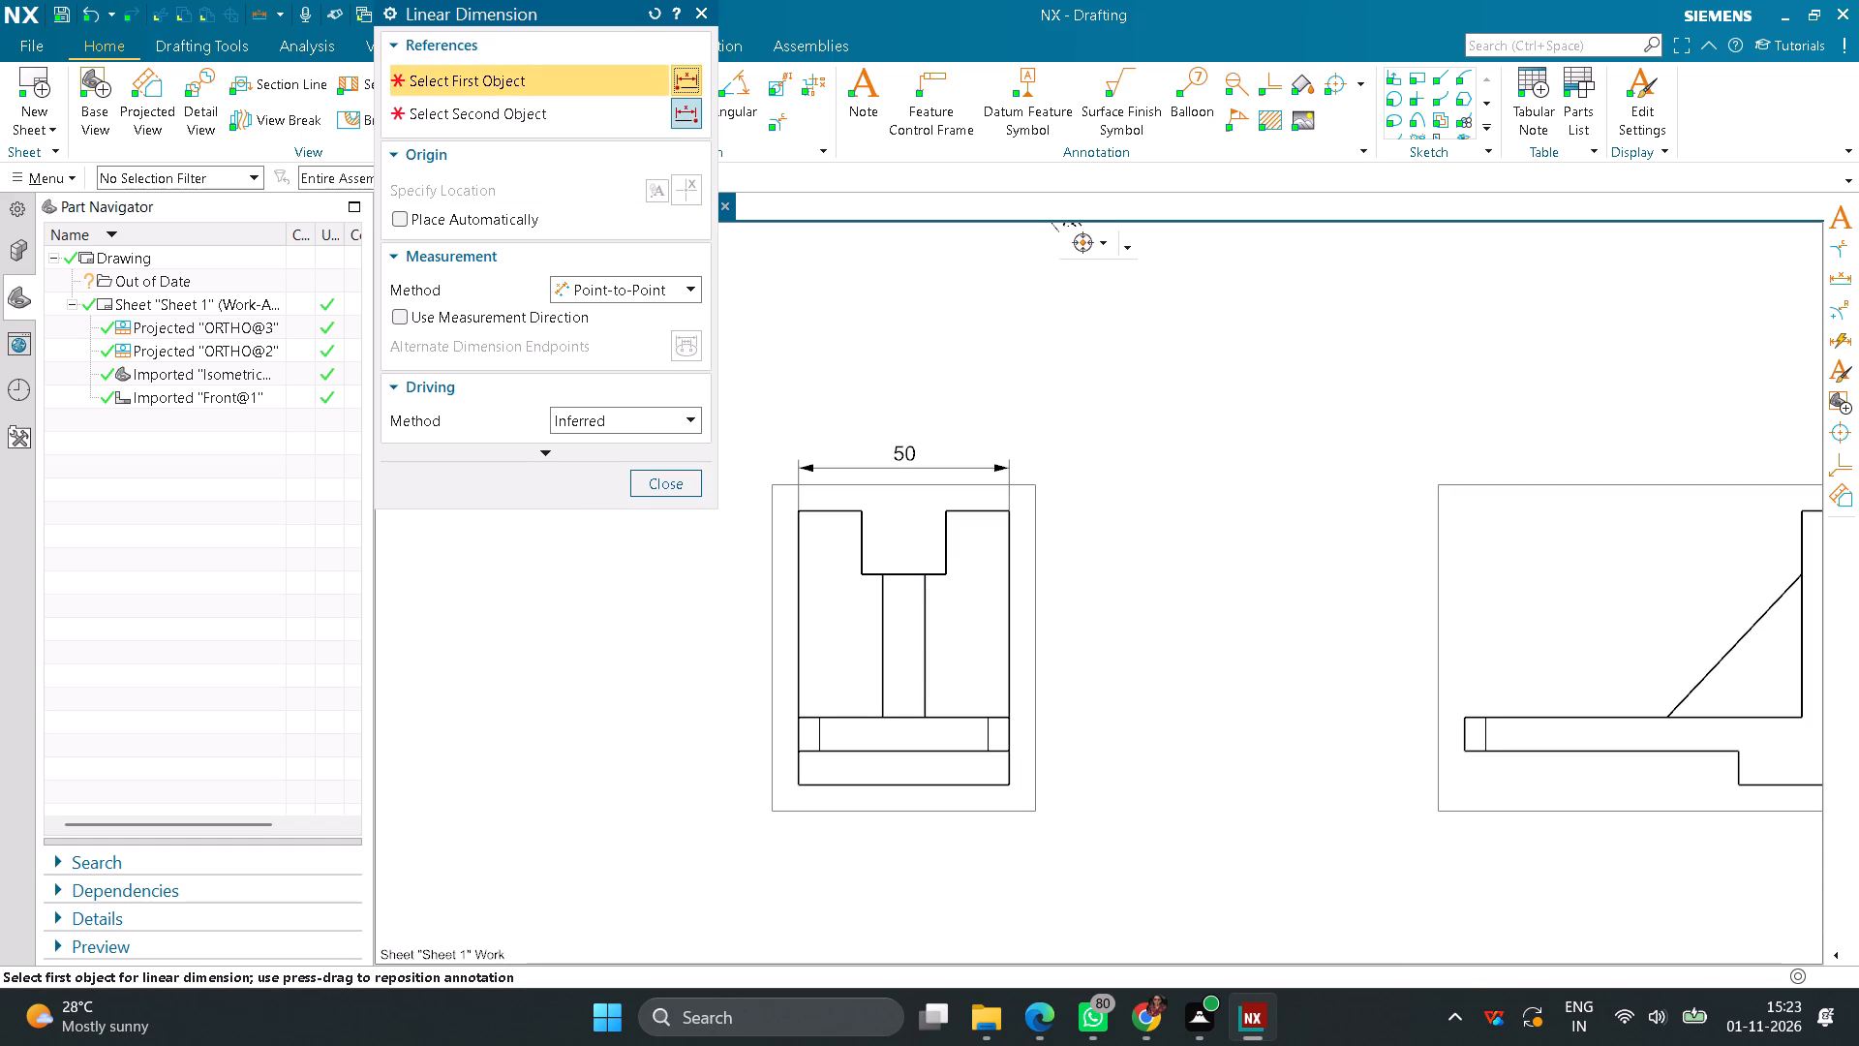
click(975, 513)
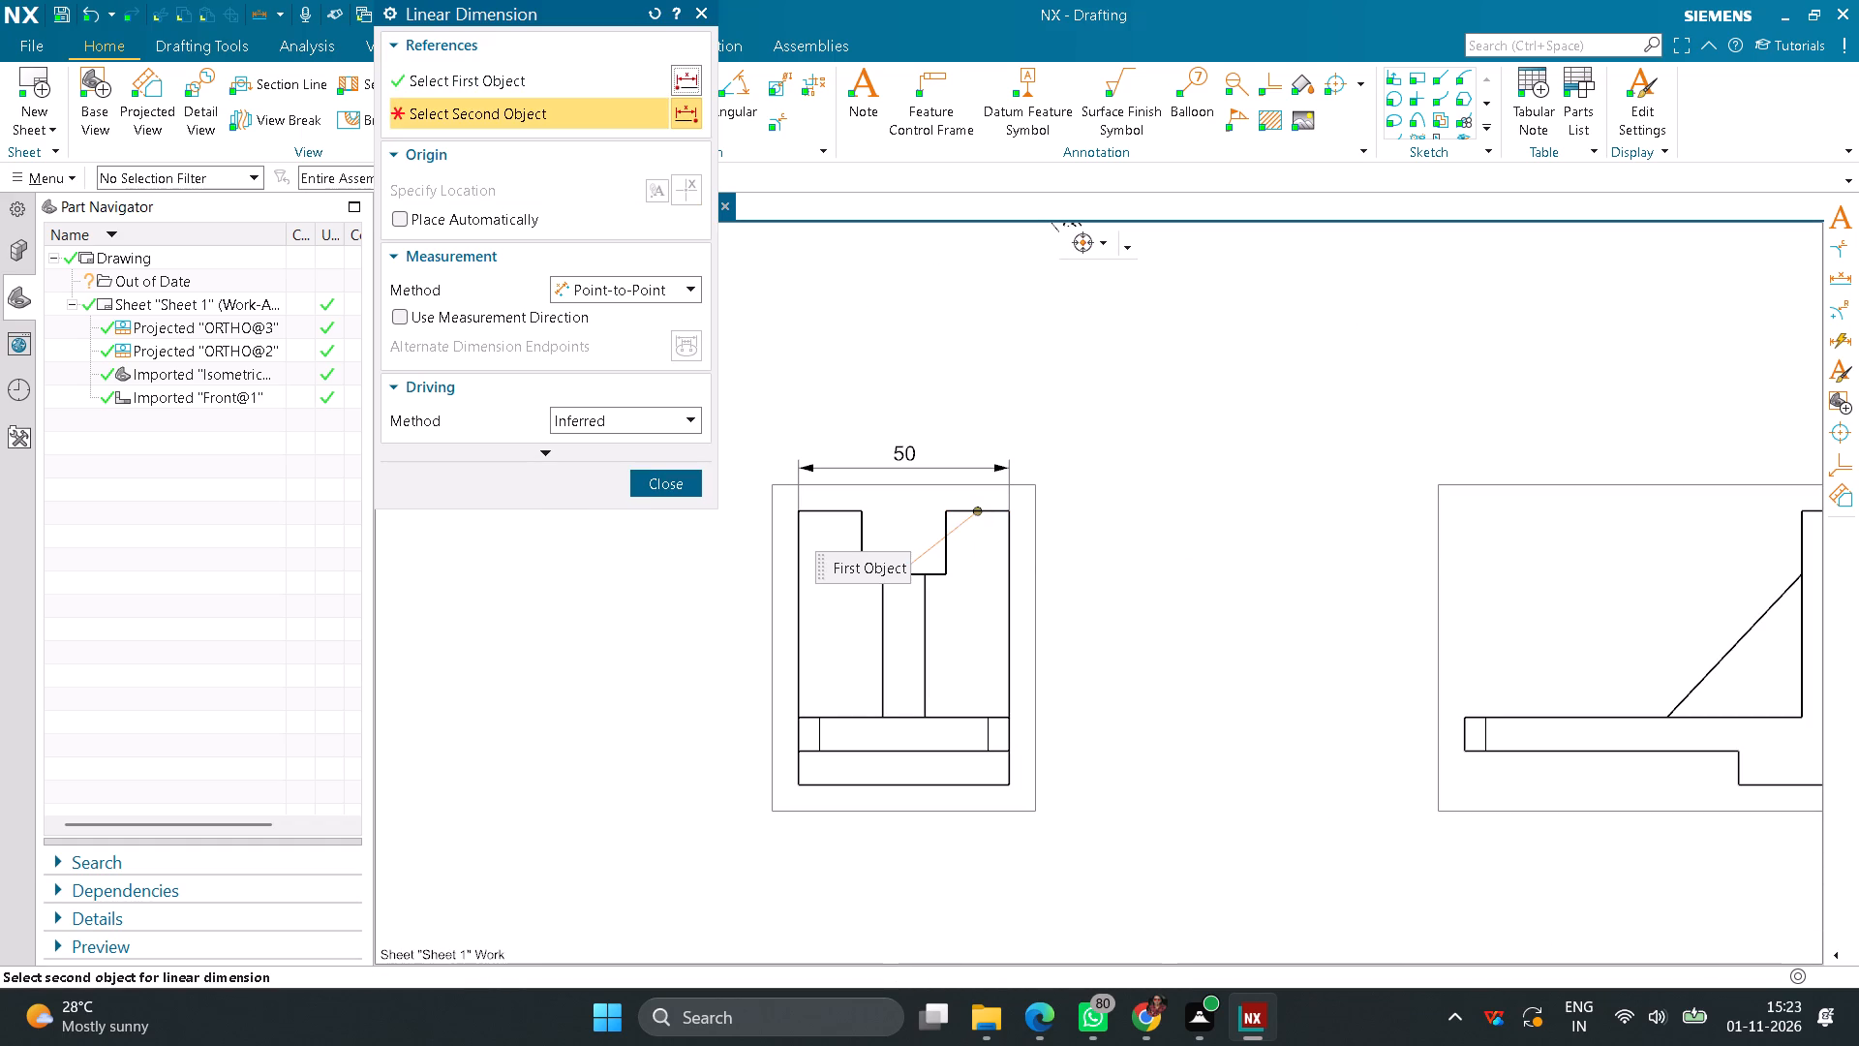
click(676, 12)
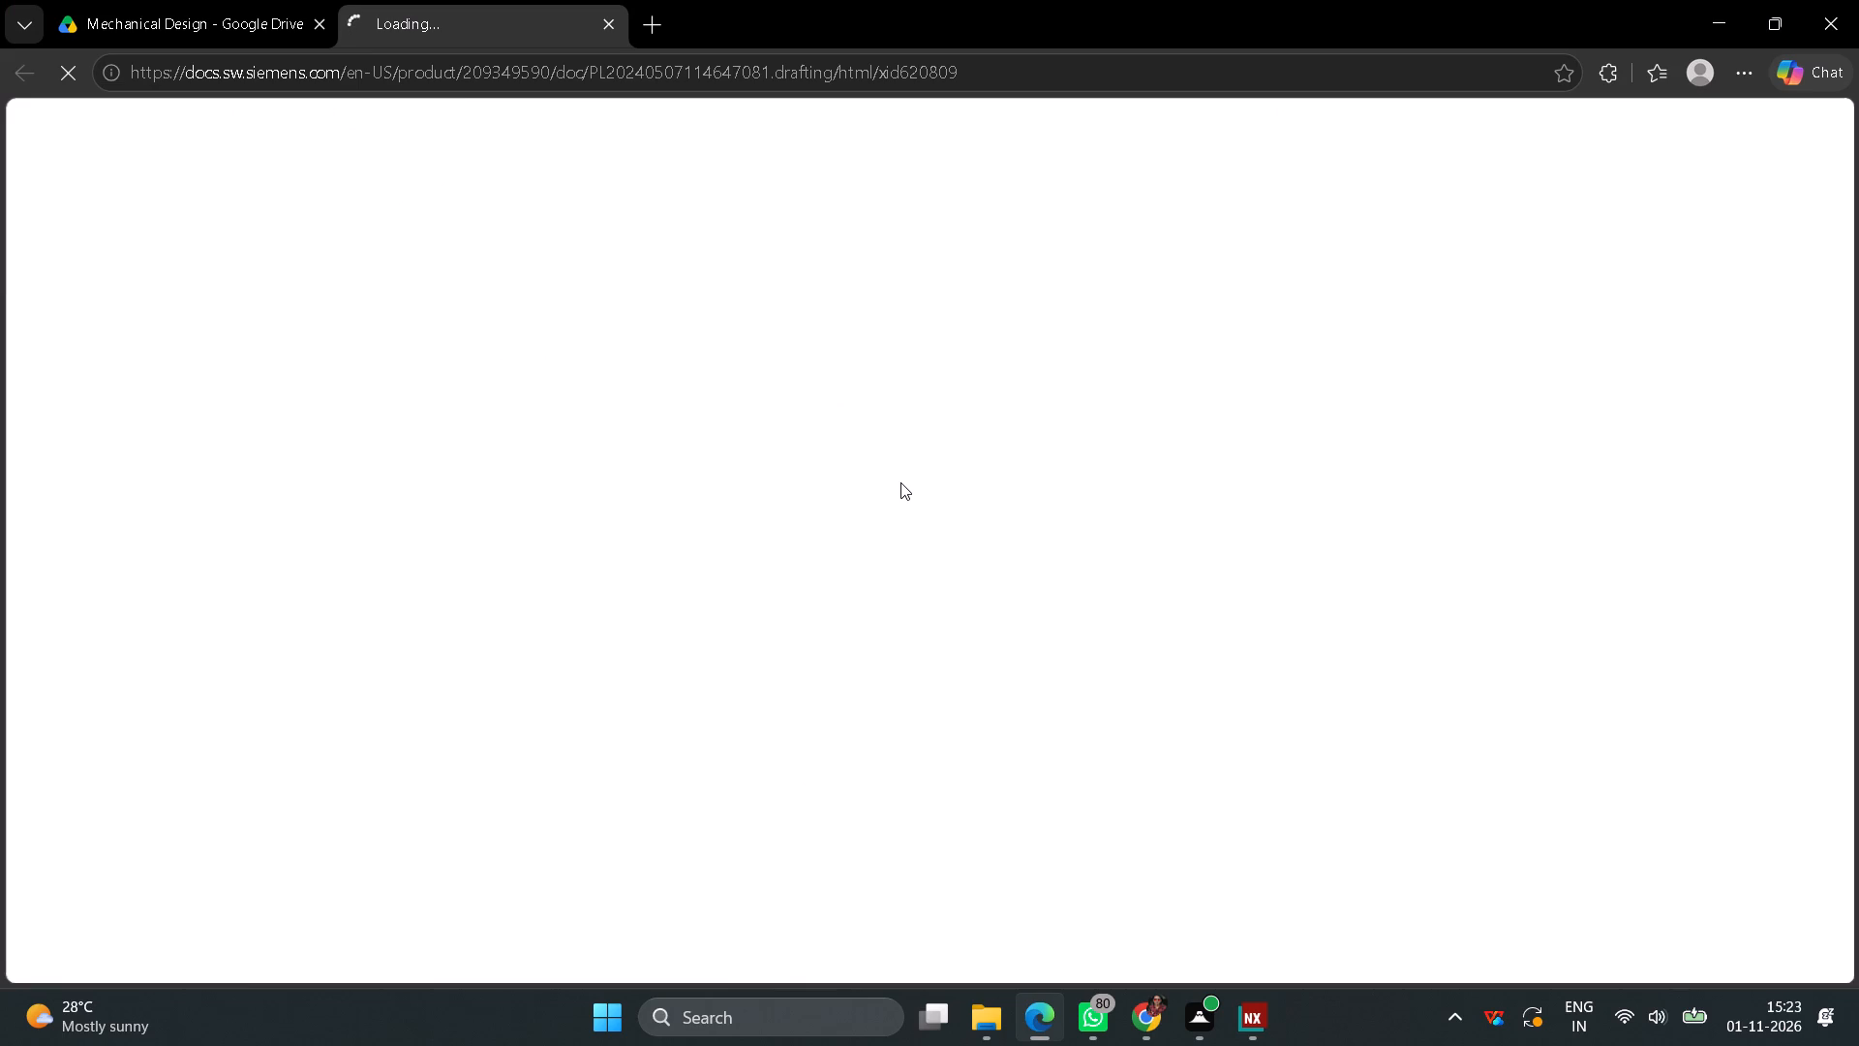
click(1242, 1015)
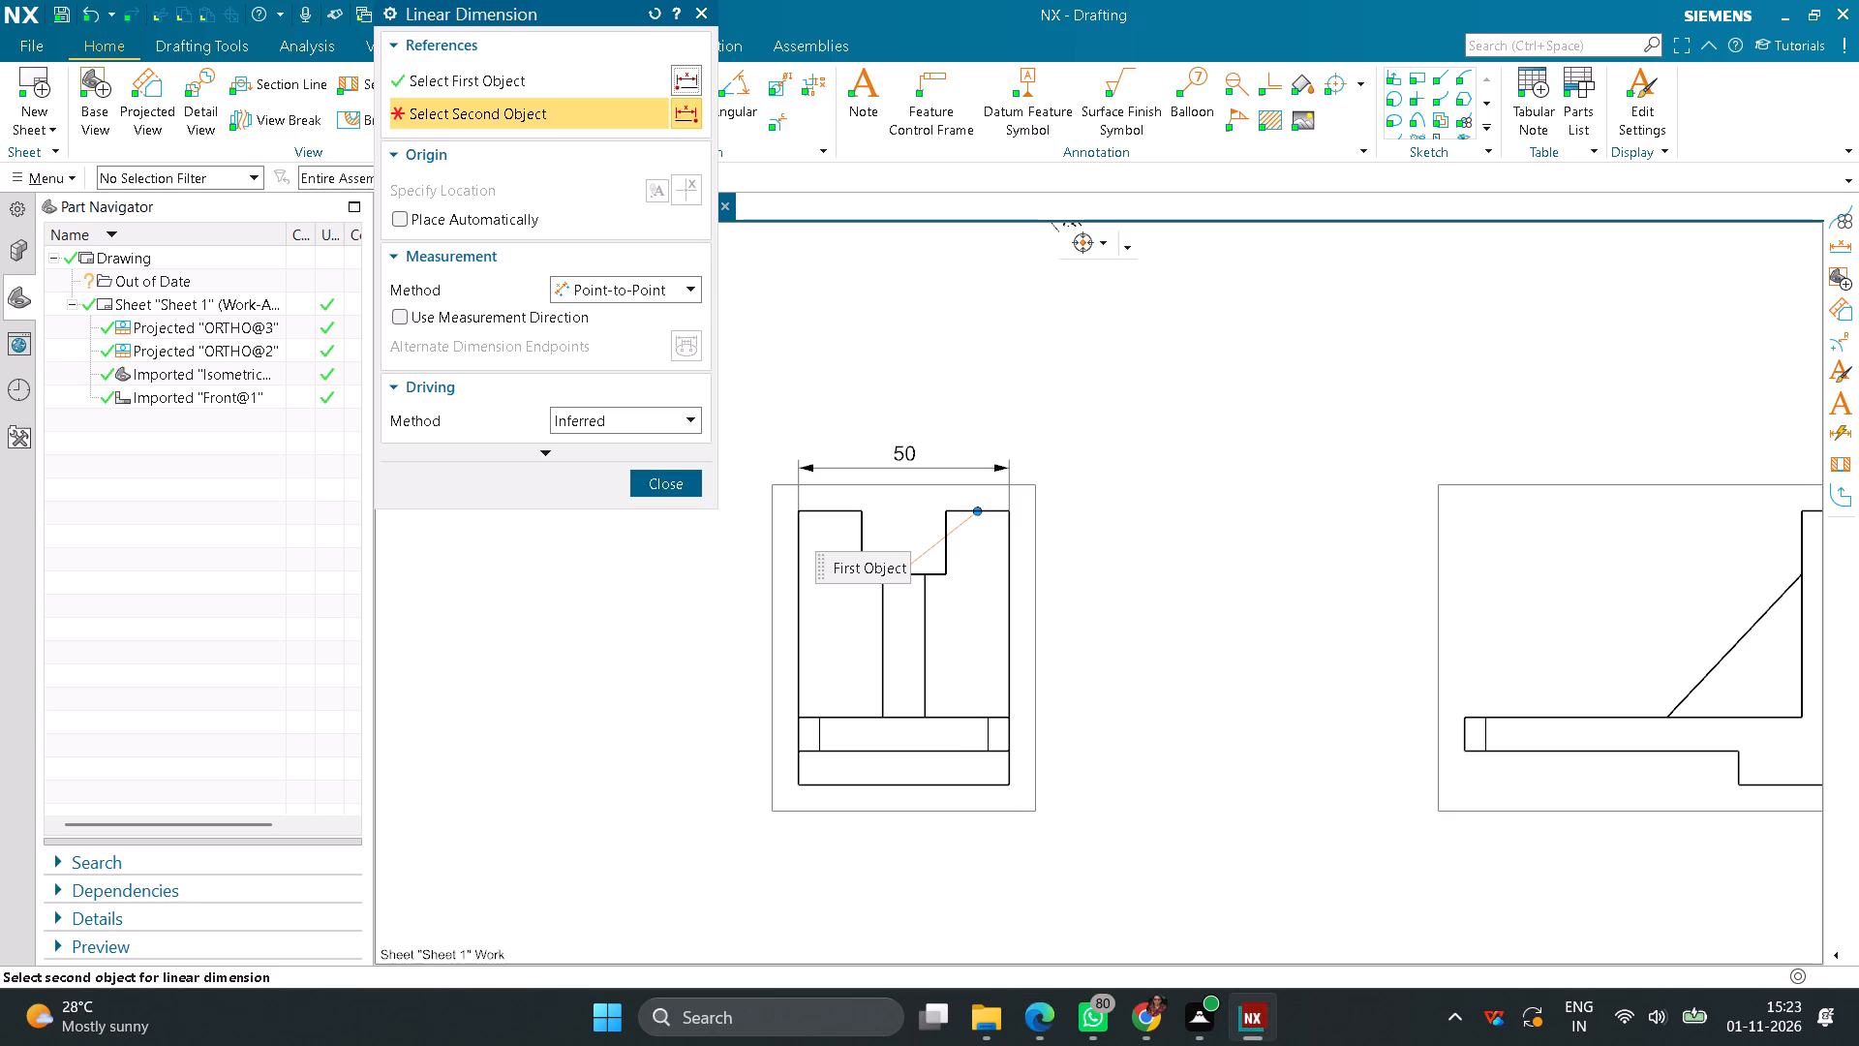
Reset the linear dimension options to Inferred and dimension the front view's top edge right of the notch, placed above the view.
click(654, 21)
scroll(979, 548, up, 3)
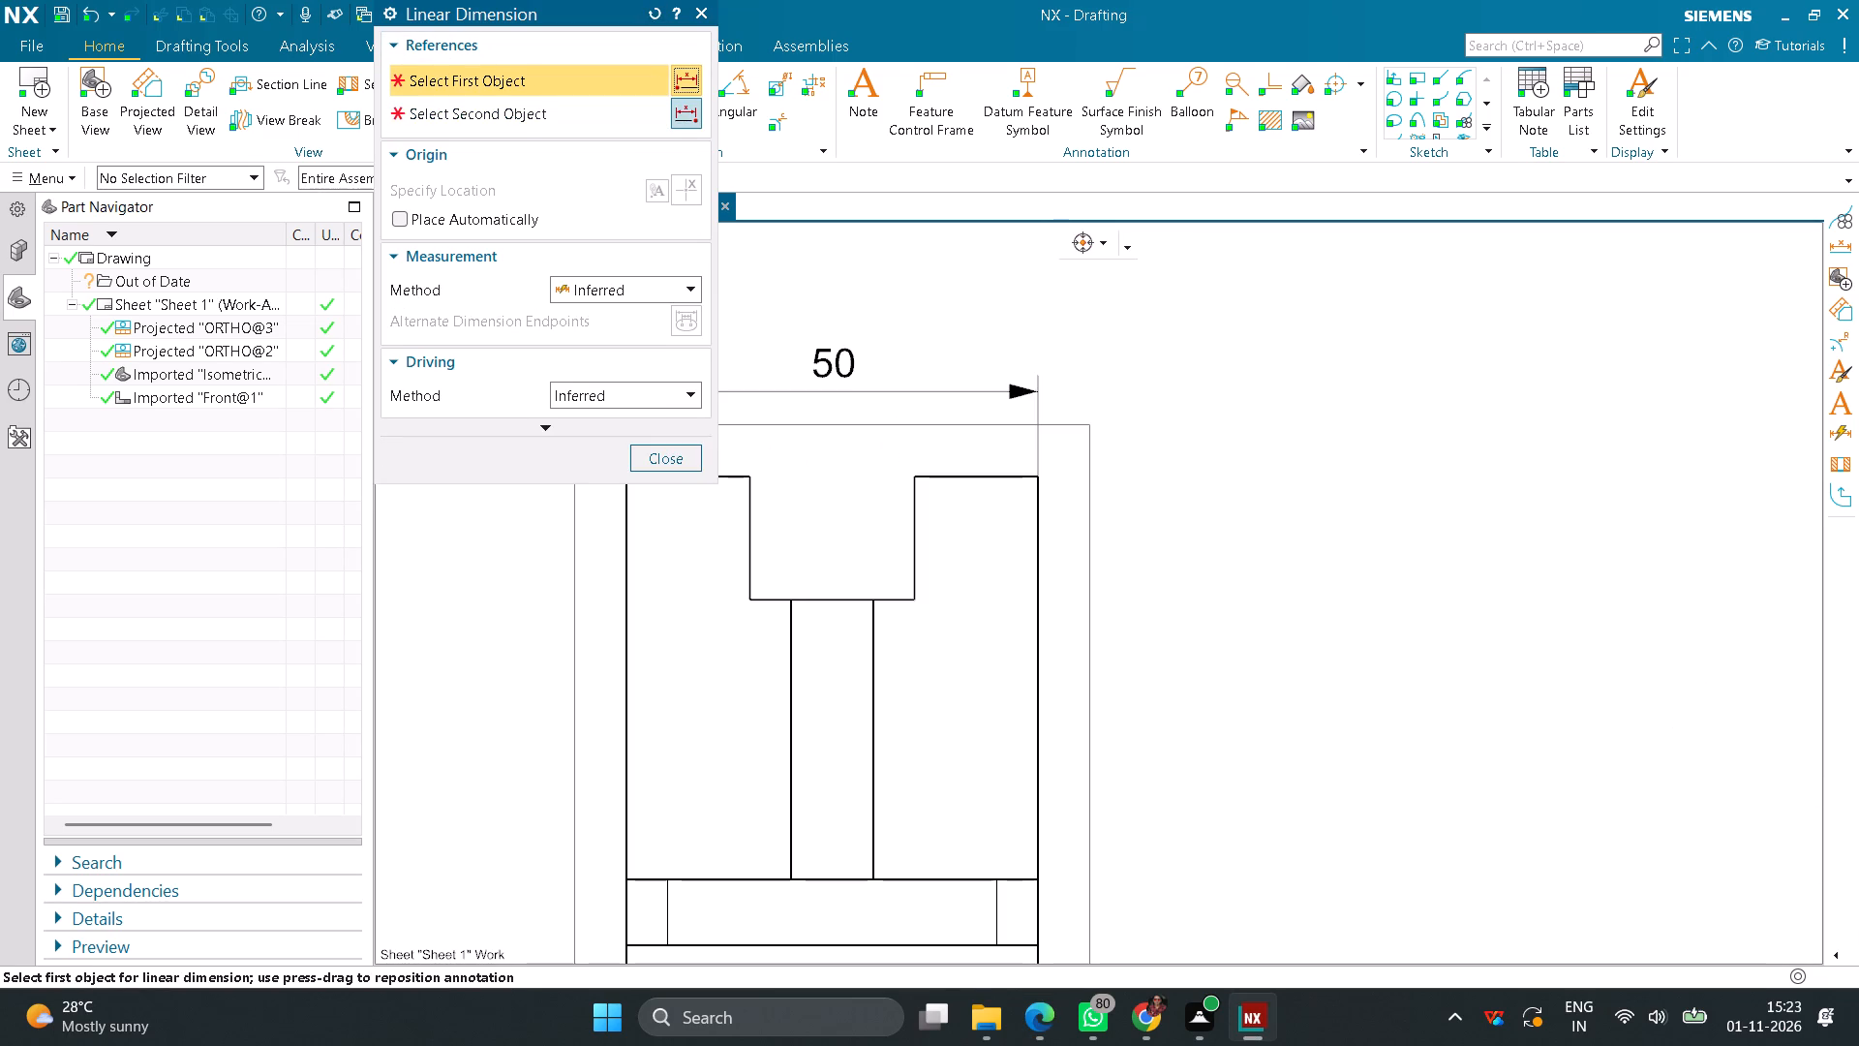
click(1018, 482)
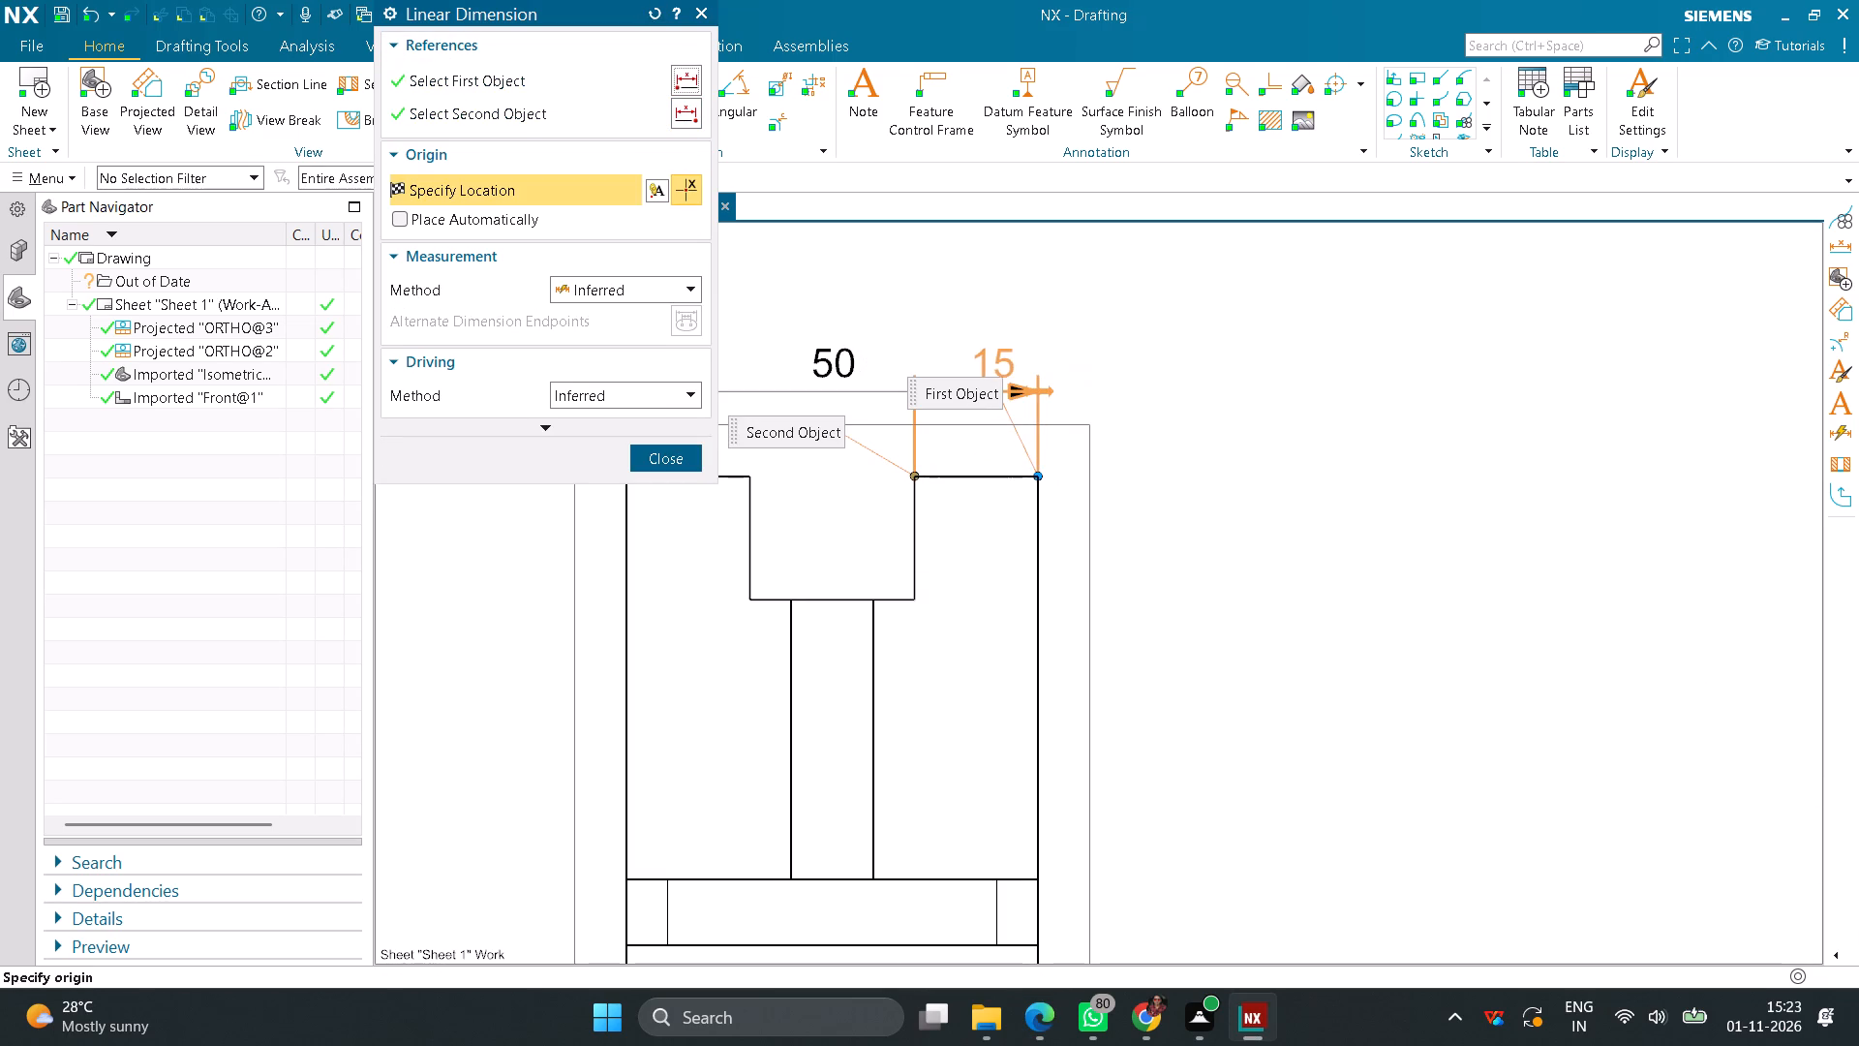
click(1003, 332)
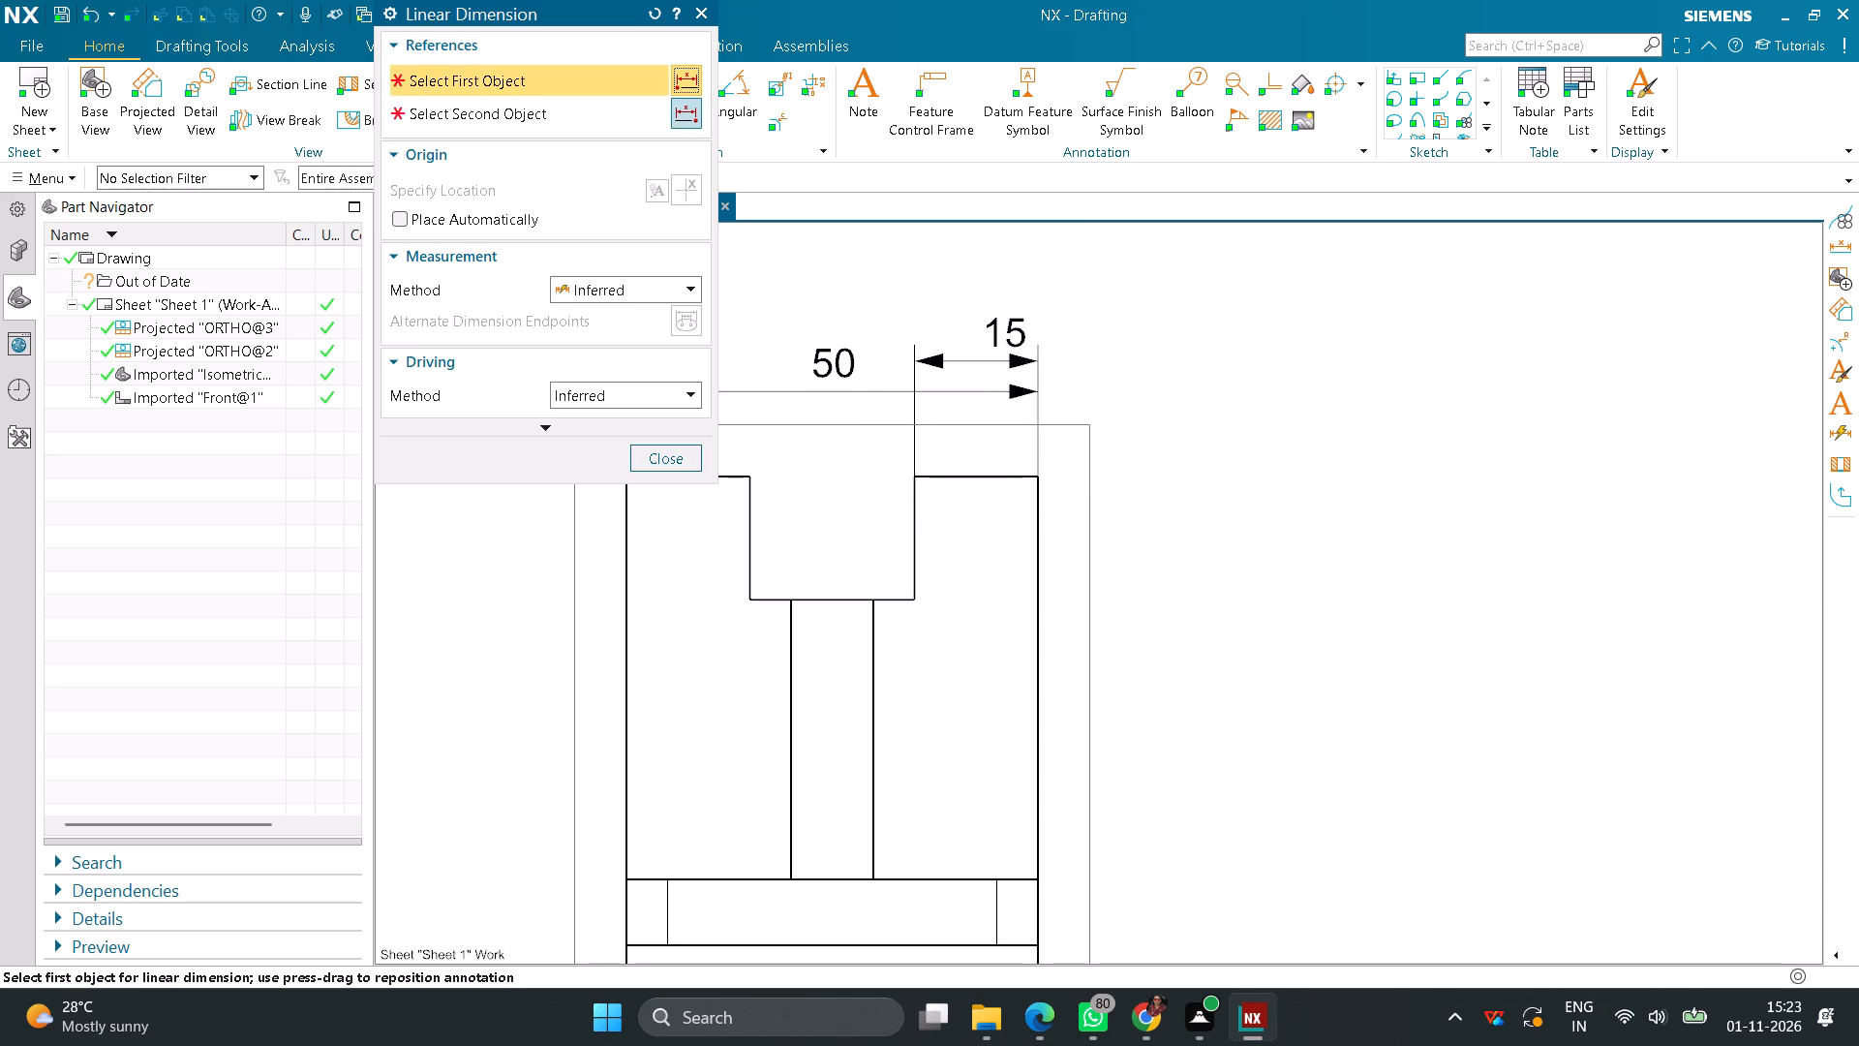
Move the front view's overall width dimension higher, above the dimension of the edge beside the notch.
drag(834, 366, 844, 263)
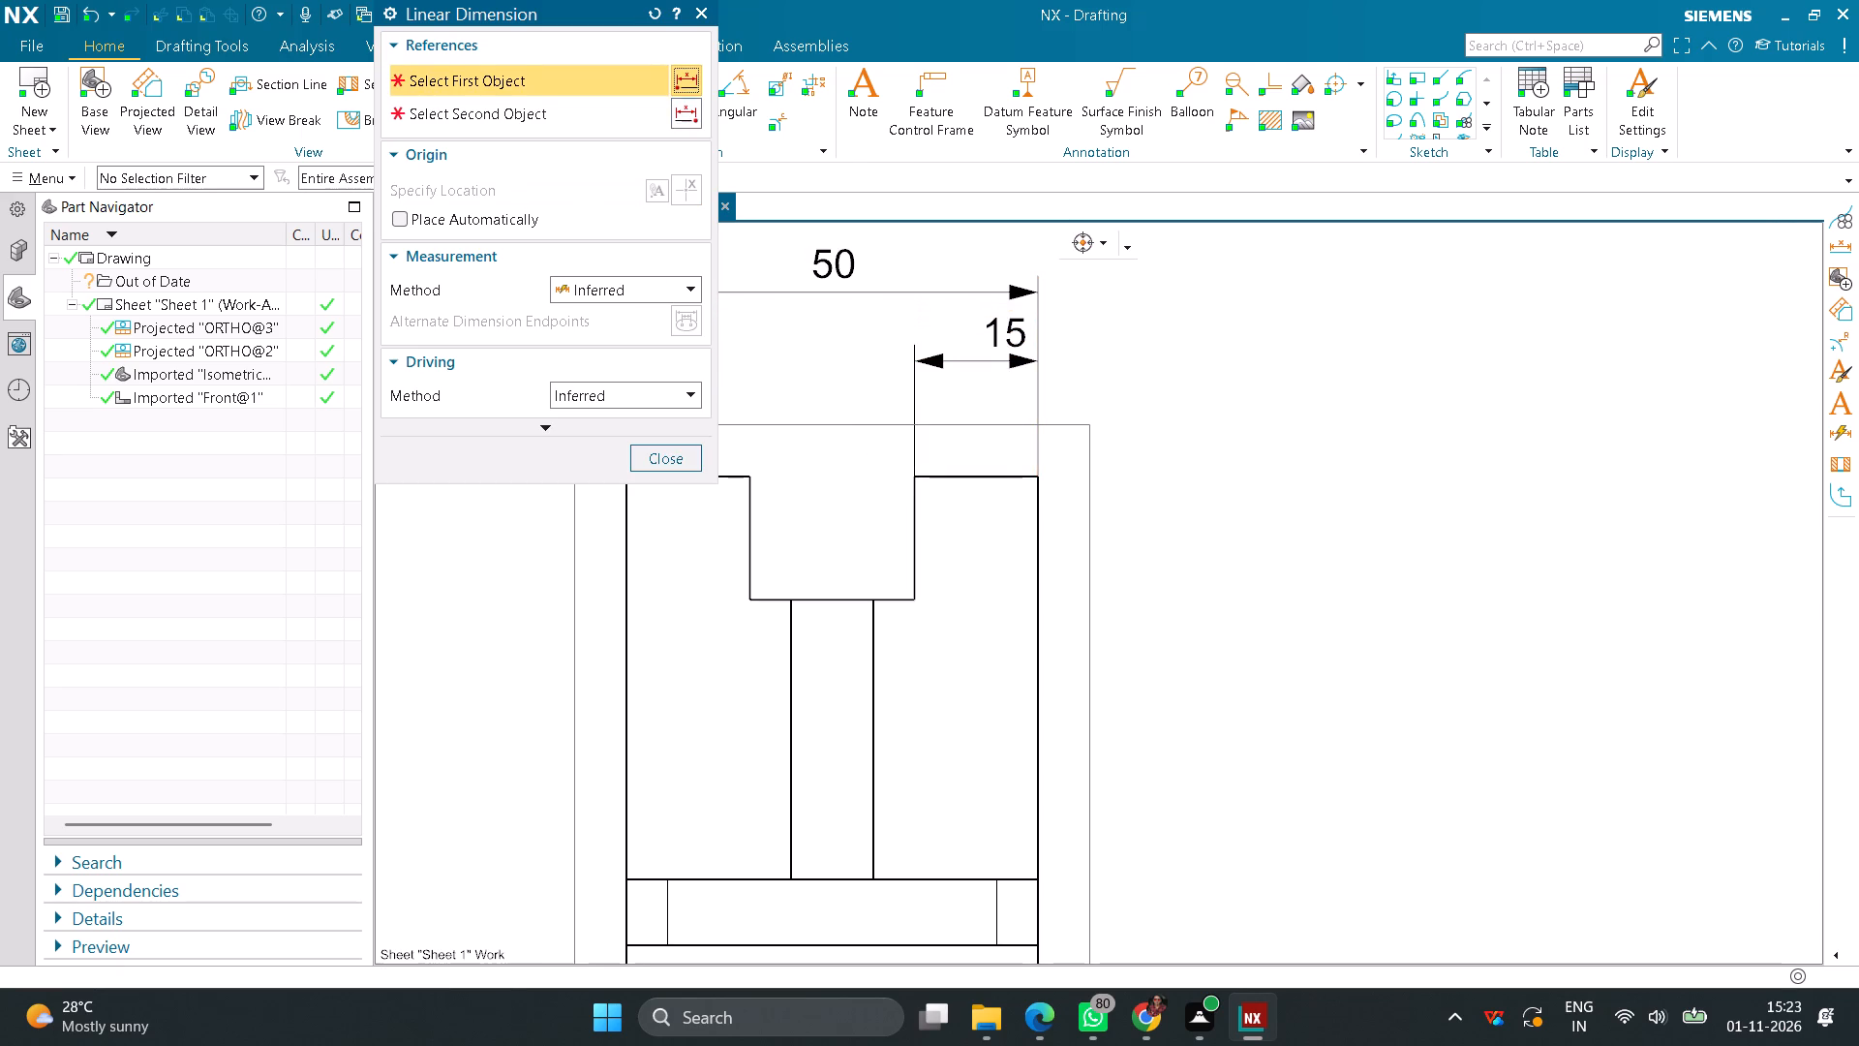
Add linear dimensions for the notch depth and the rib thickness in the front view.
click(752, 554)
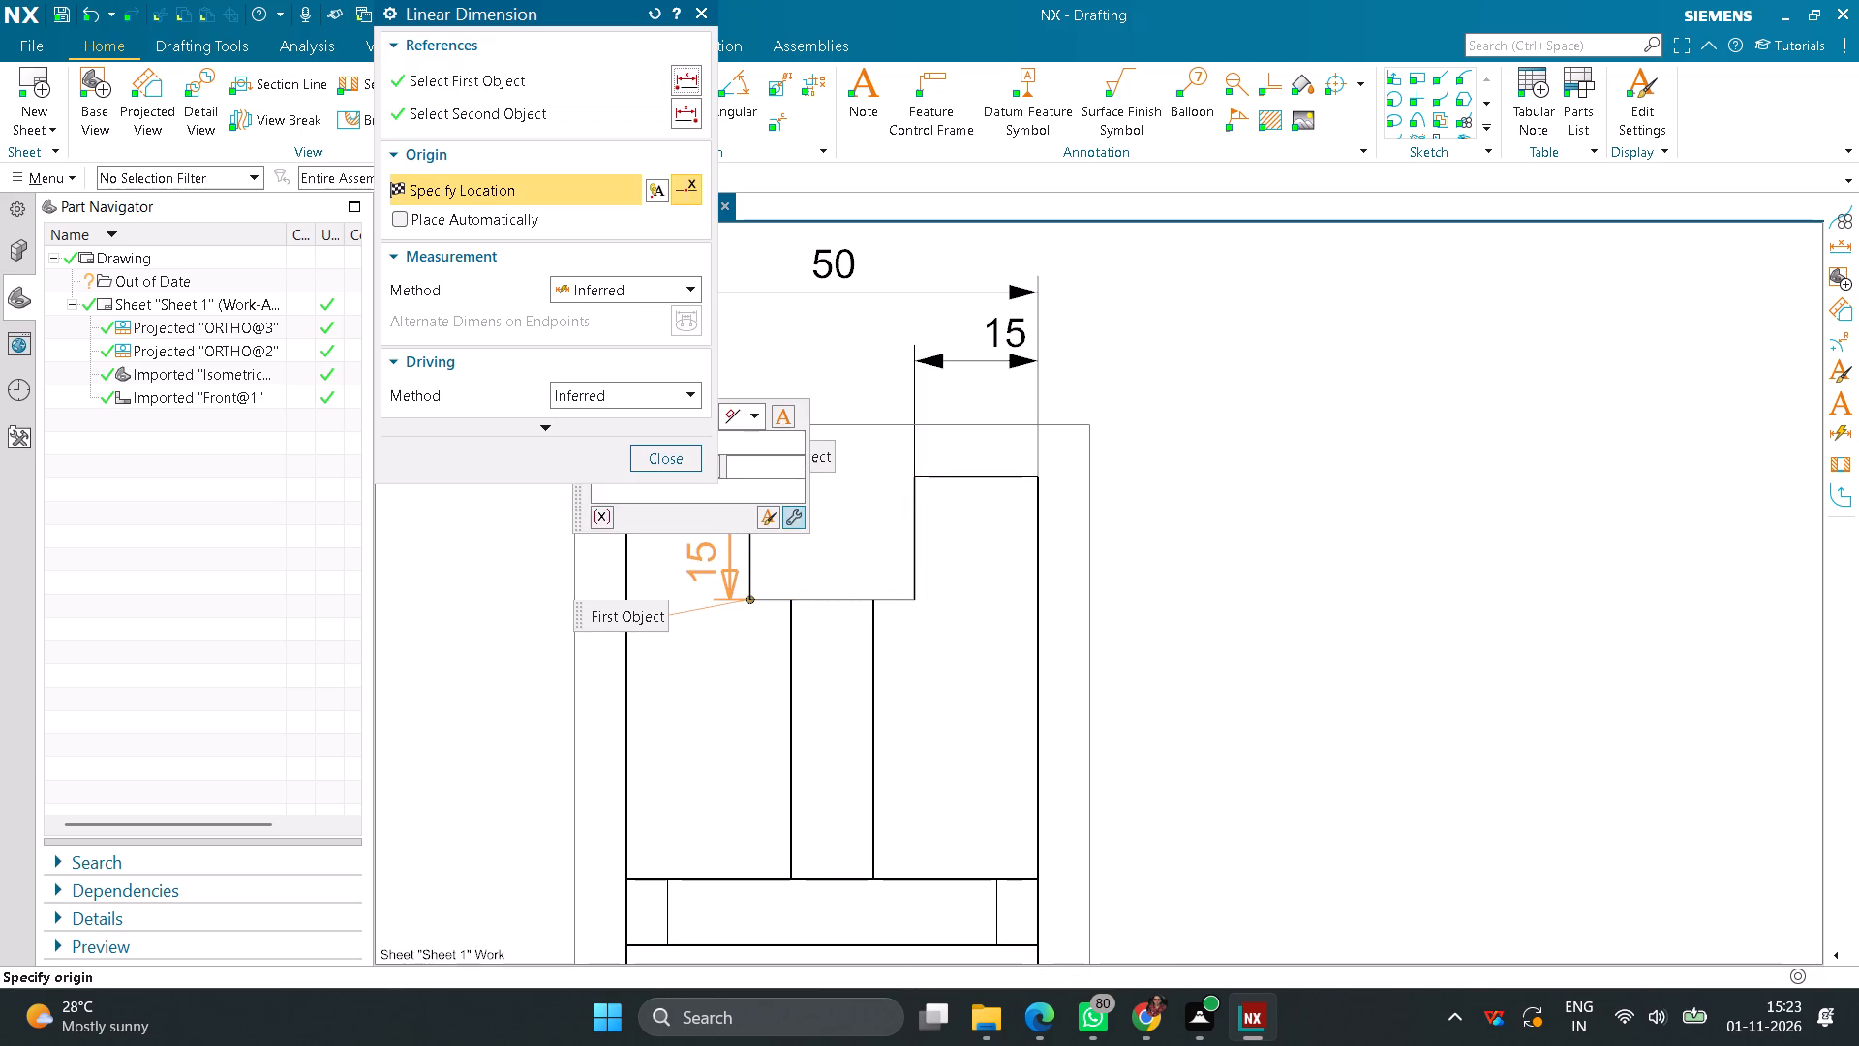
click(701, 567)
scroll(881, 615, down, 2)
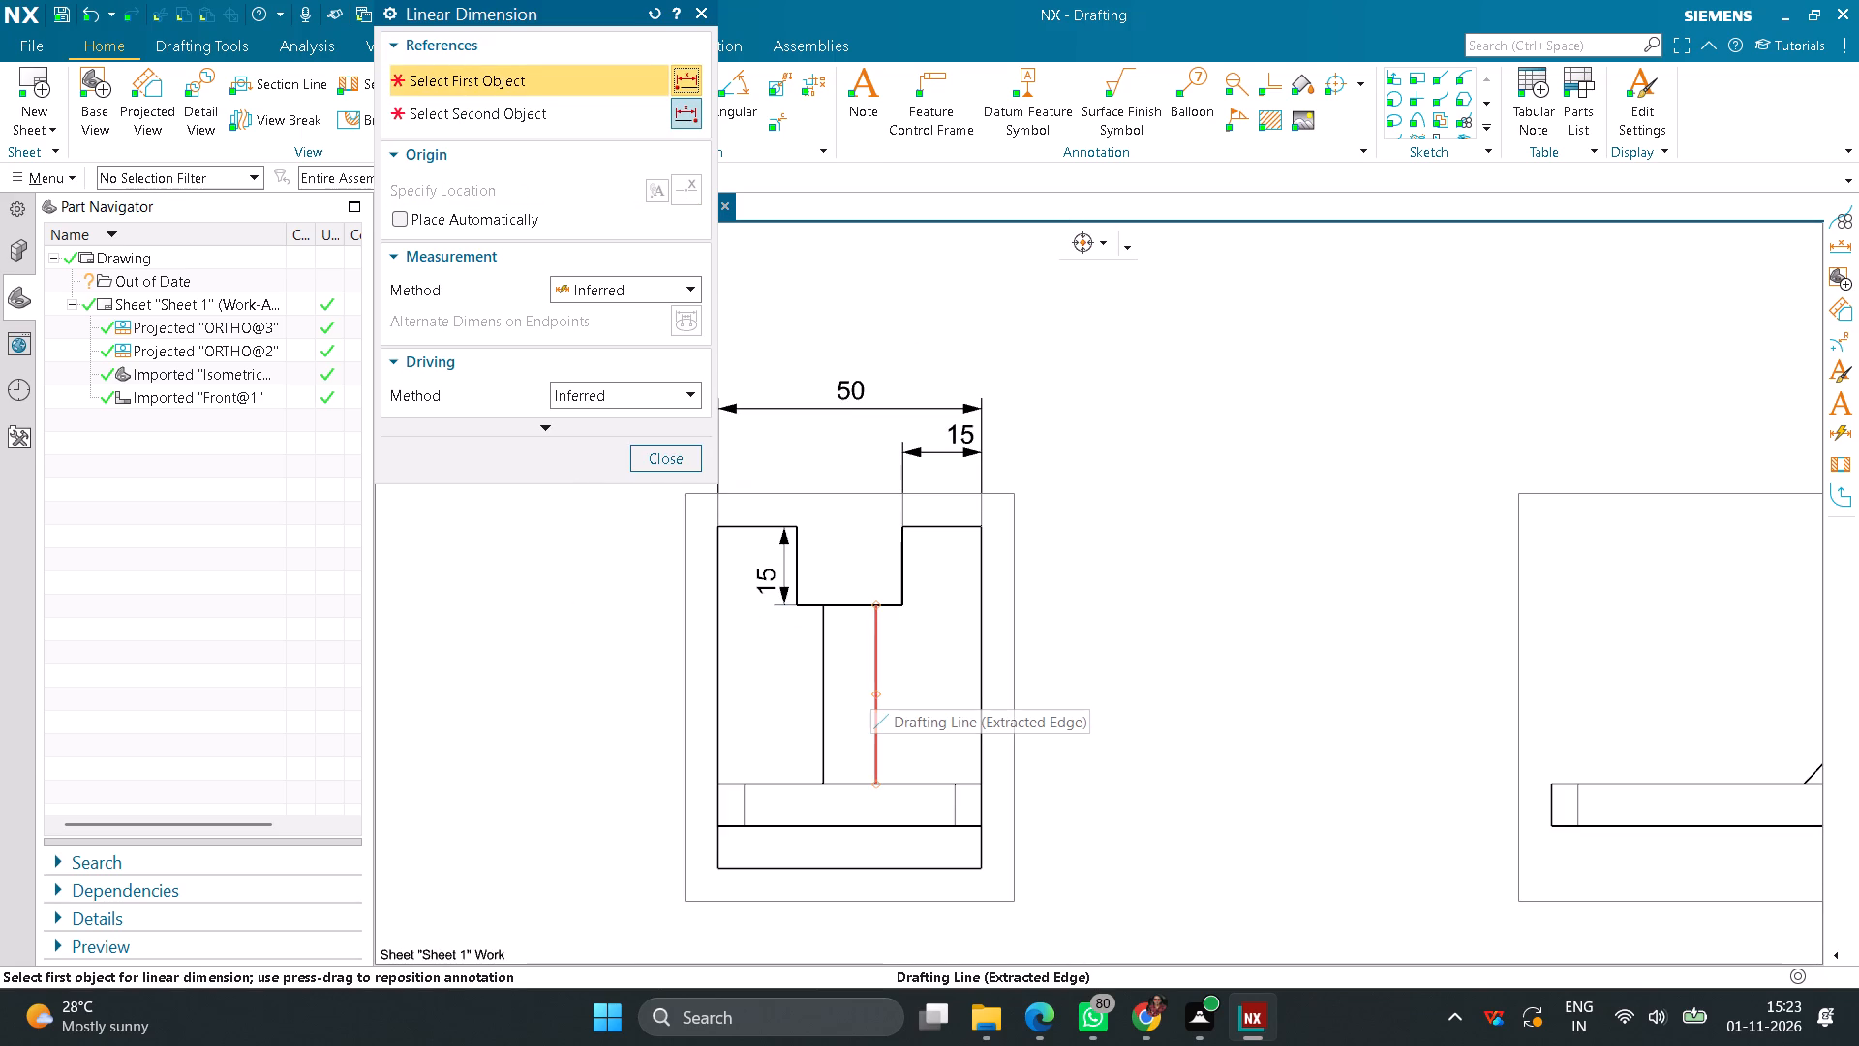
click(880, 654)
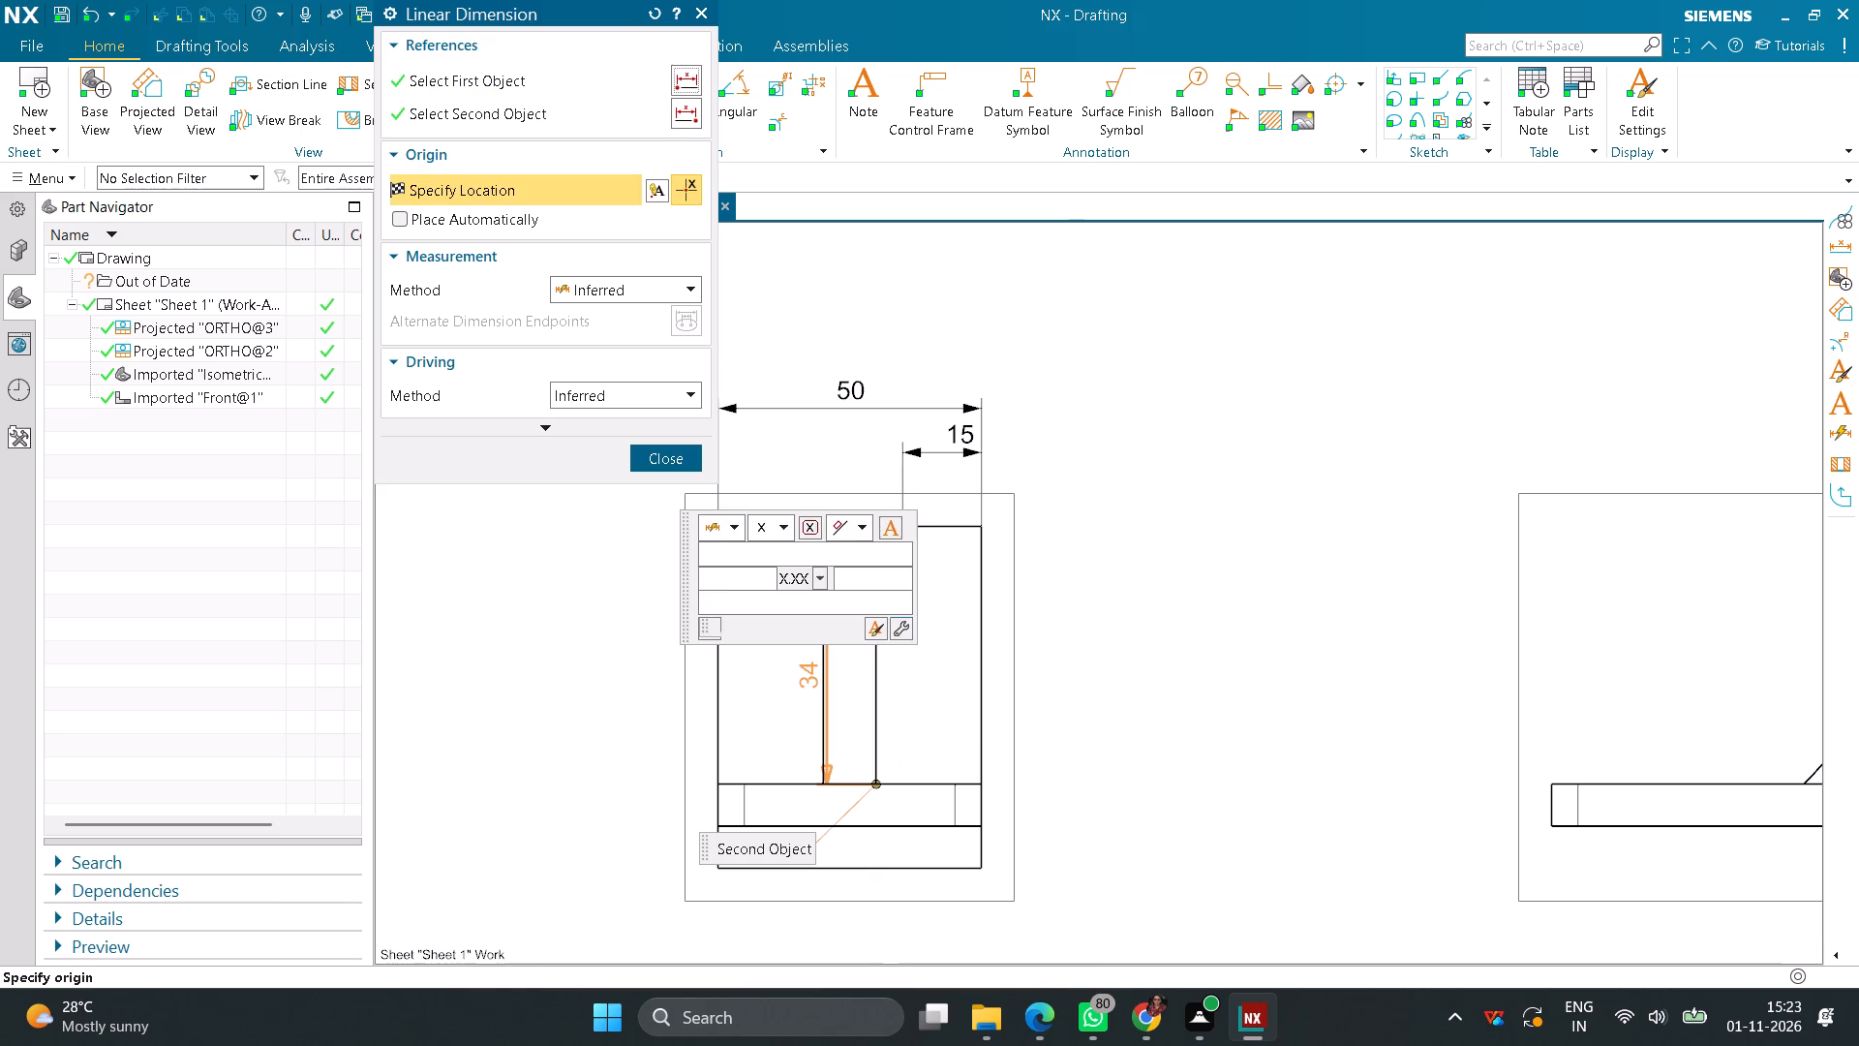
click(819, 666)
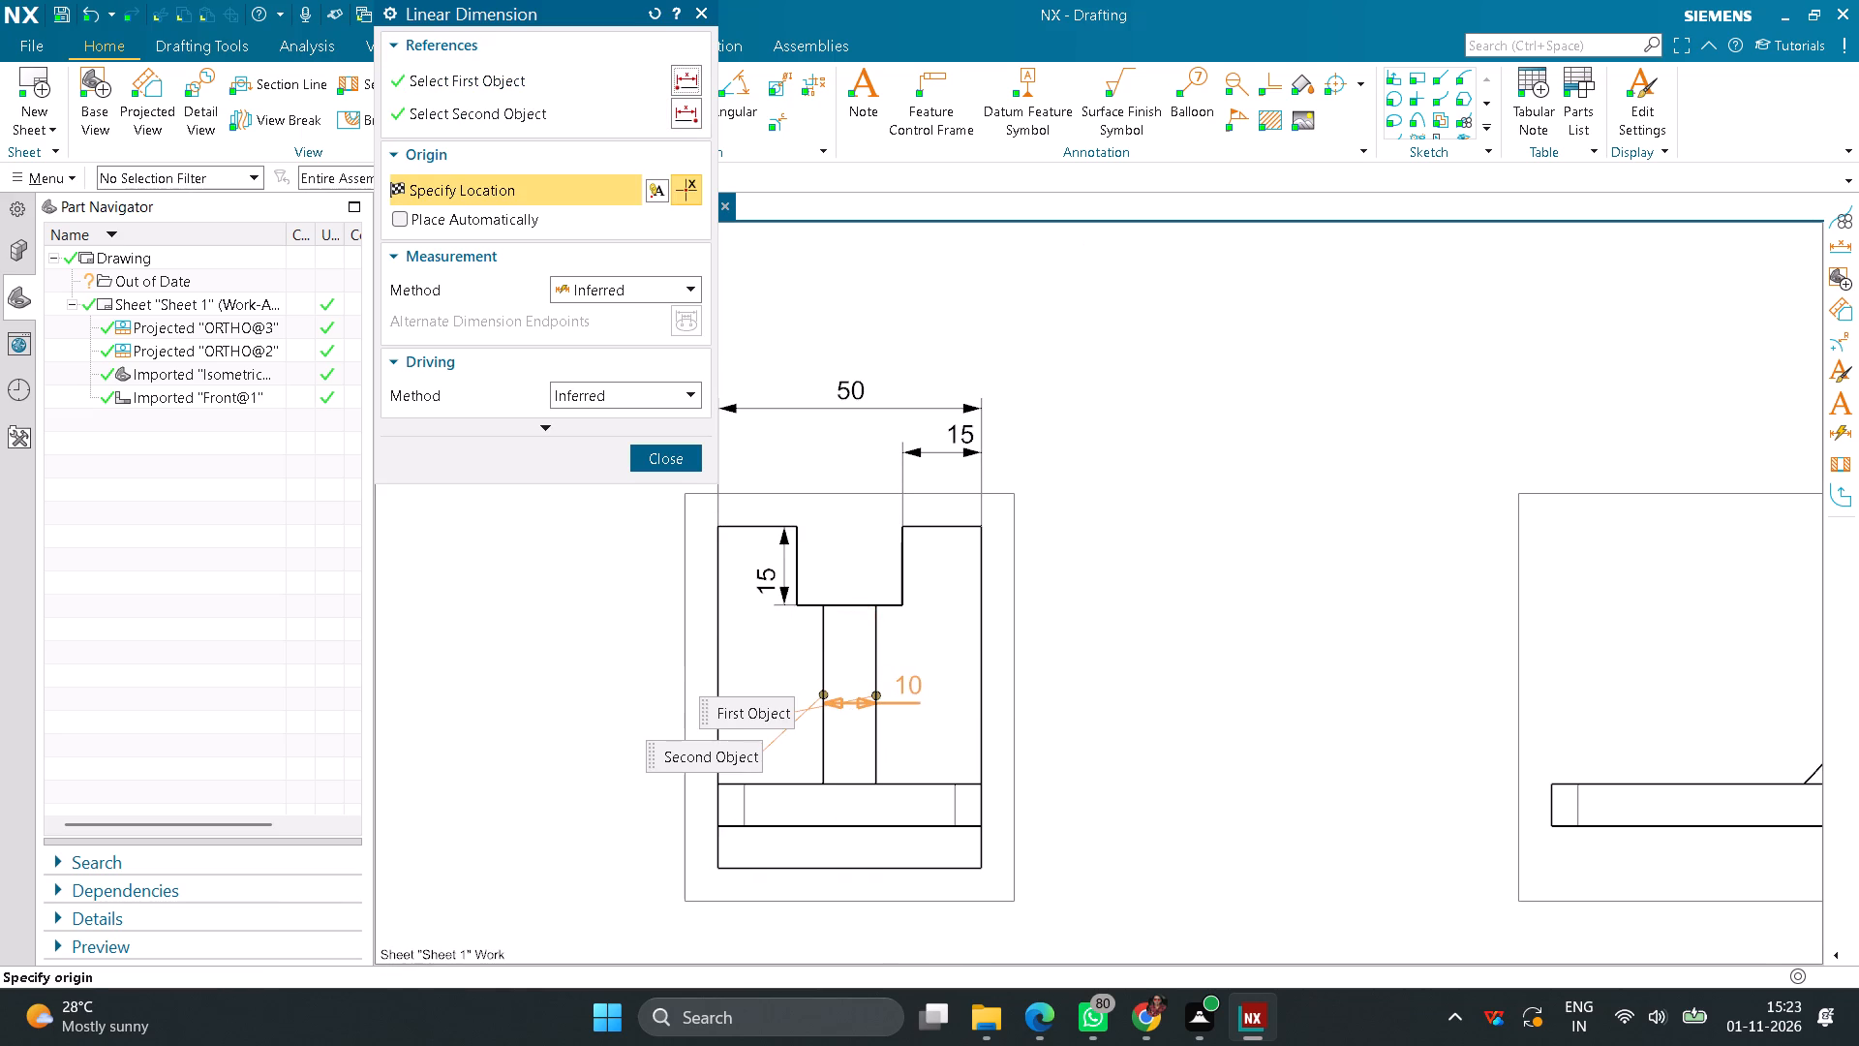
click(916, 685)
Dimension the front view's overall height between its top and bottom edges, placed right of the view, and finish dimensioning.
scroll(1066, 701, down, 2)
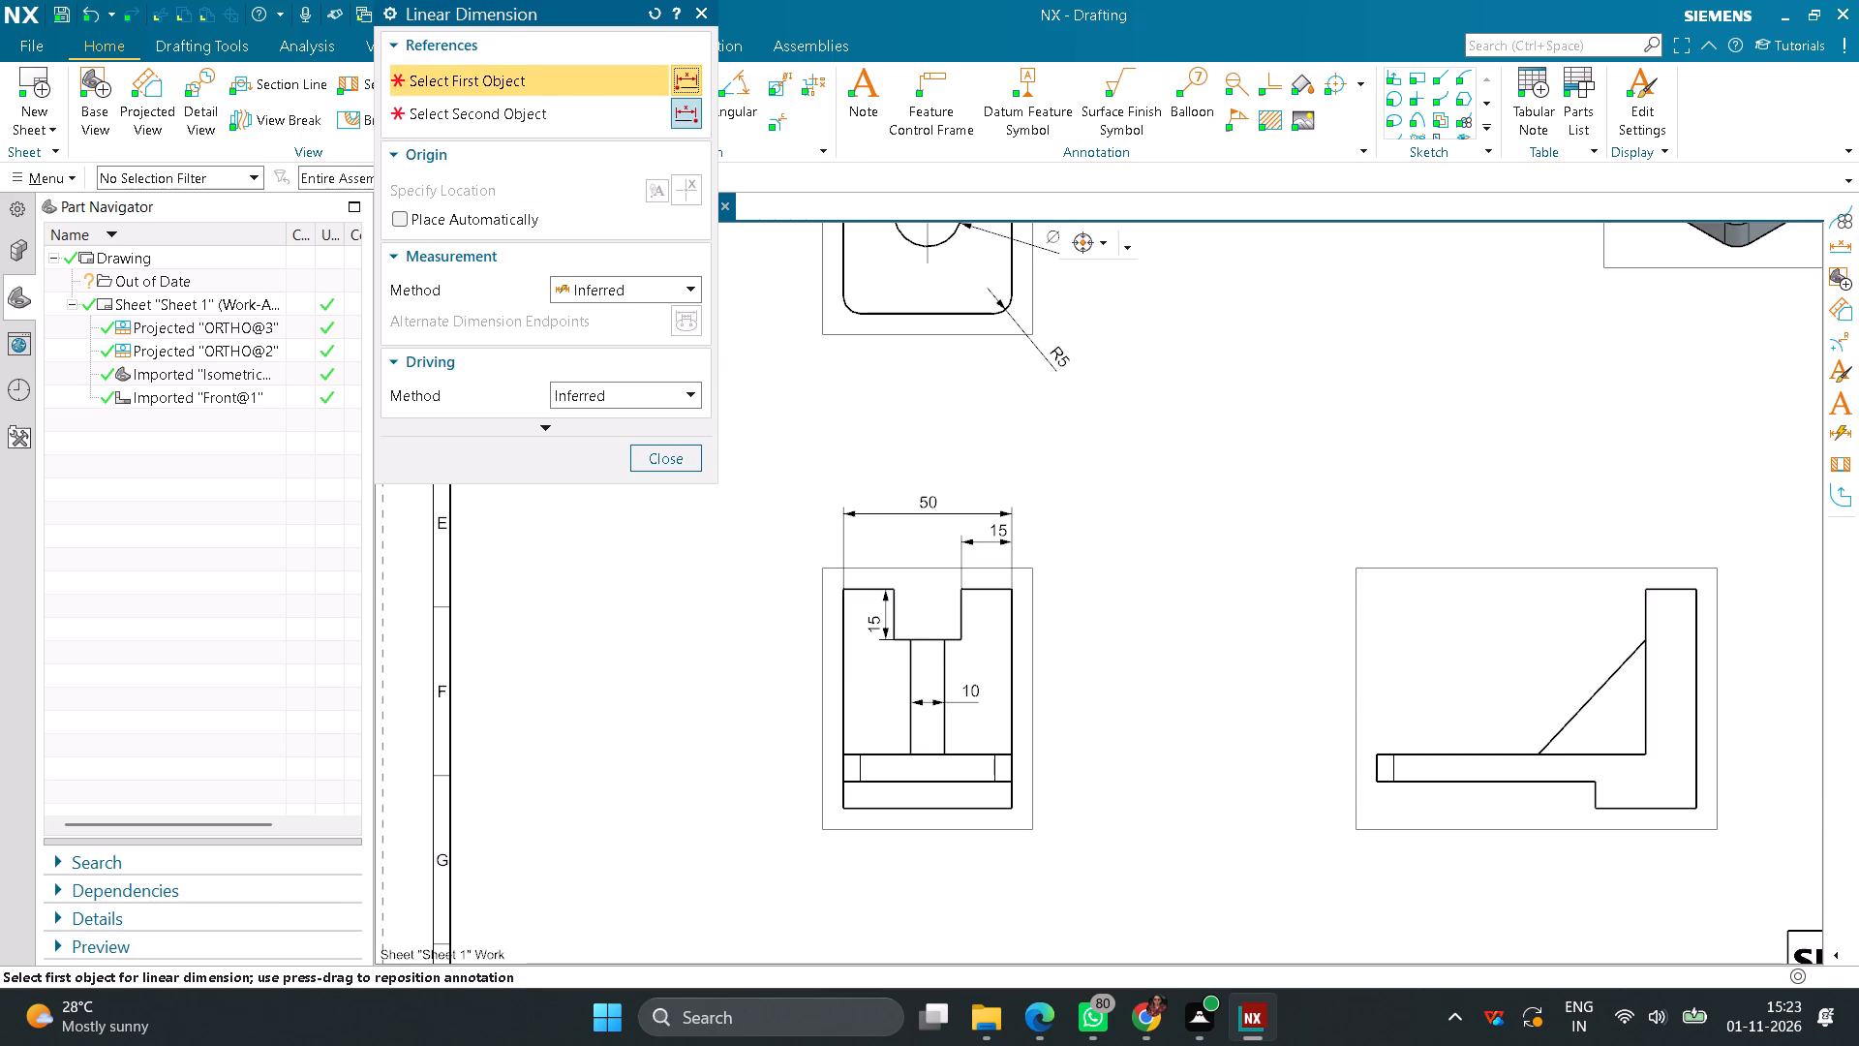
click(996, 590)
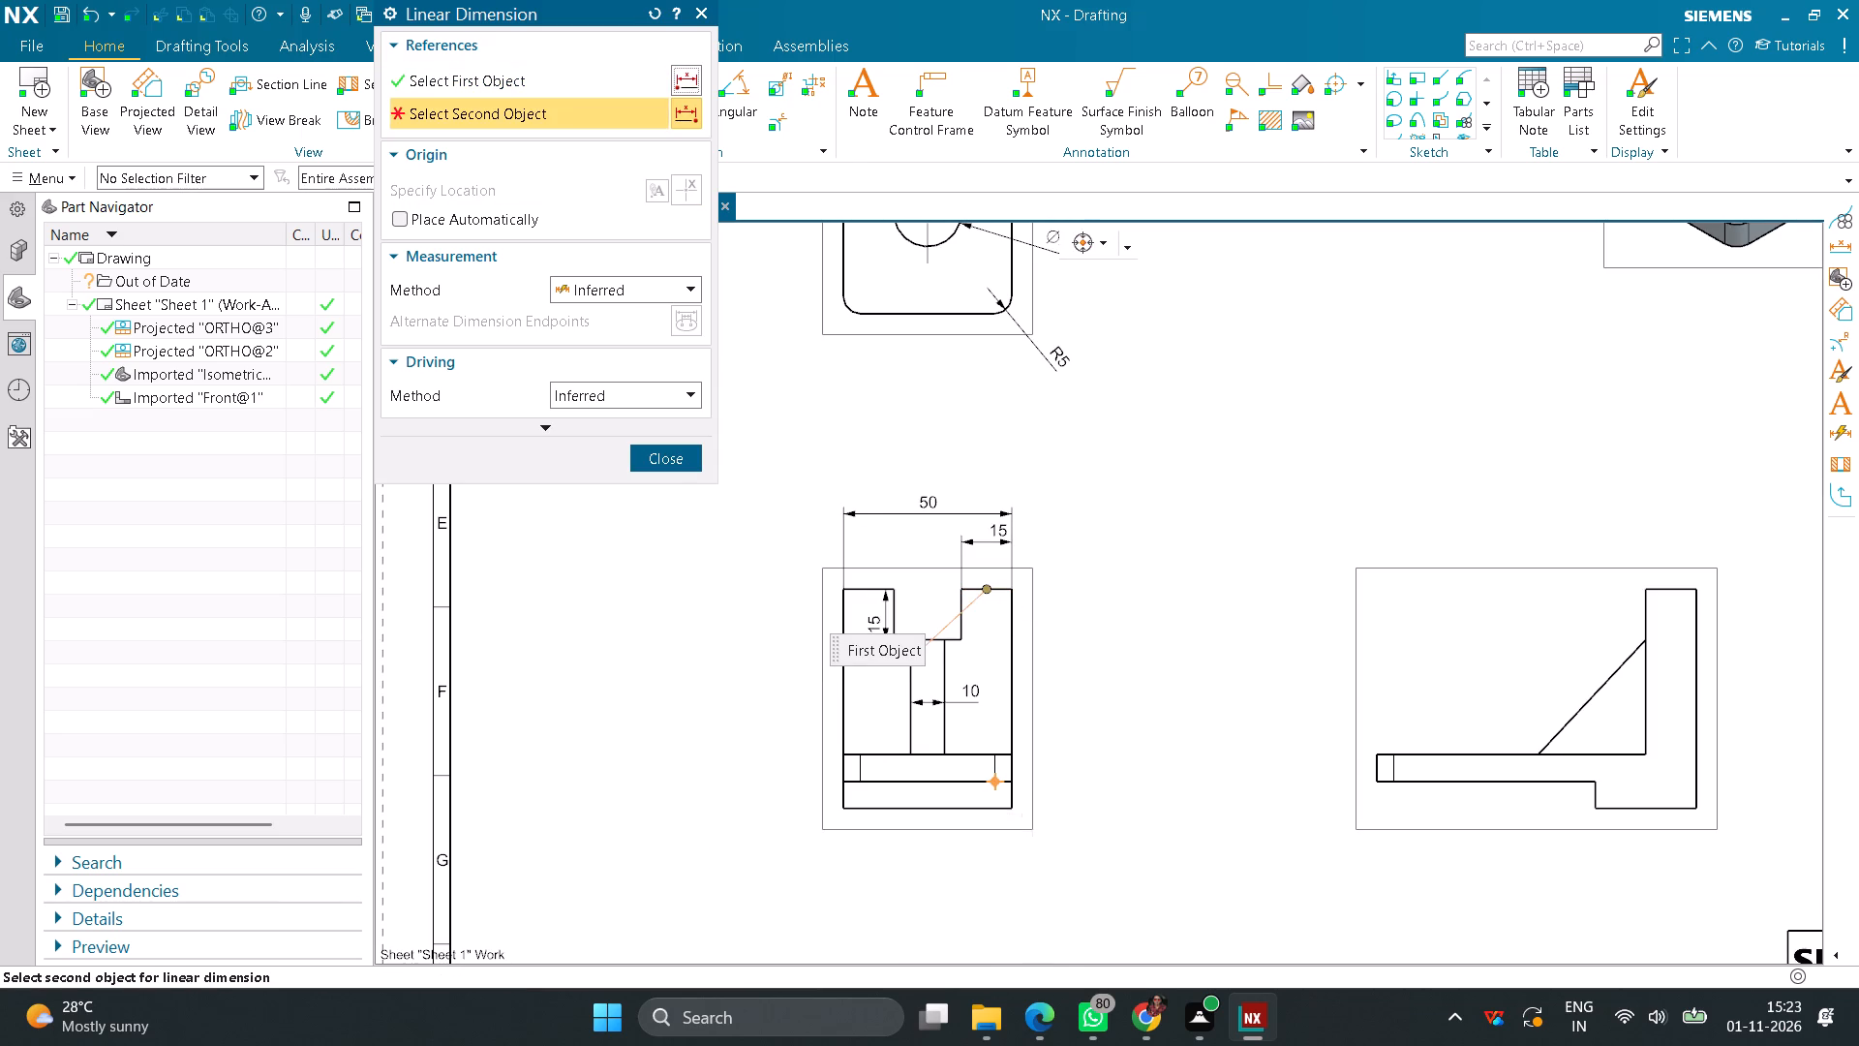
click(989, 802)
click(1056, 724)
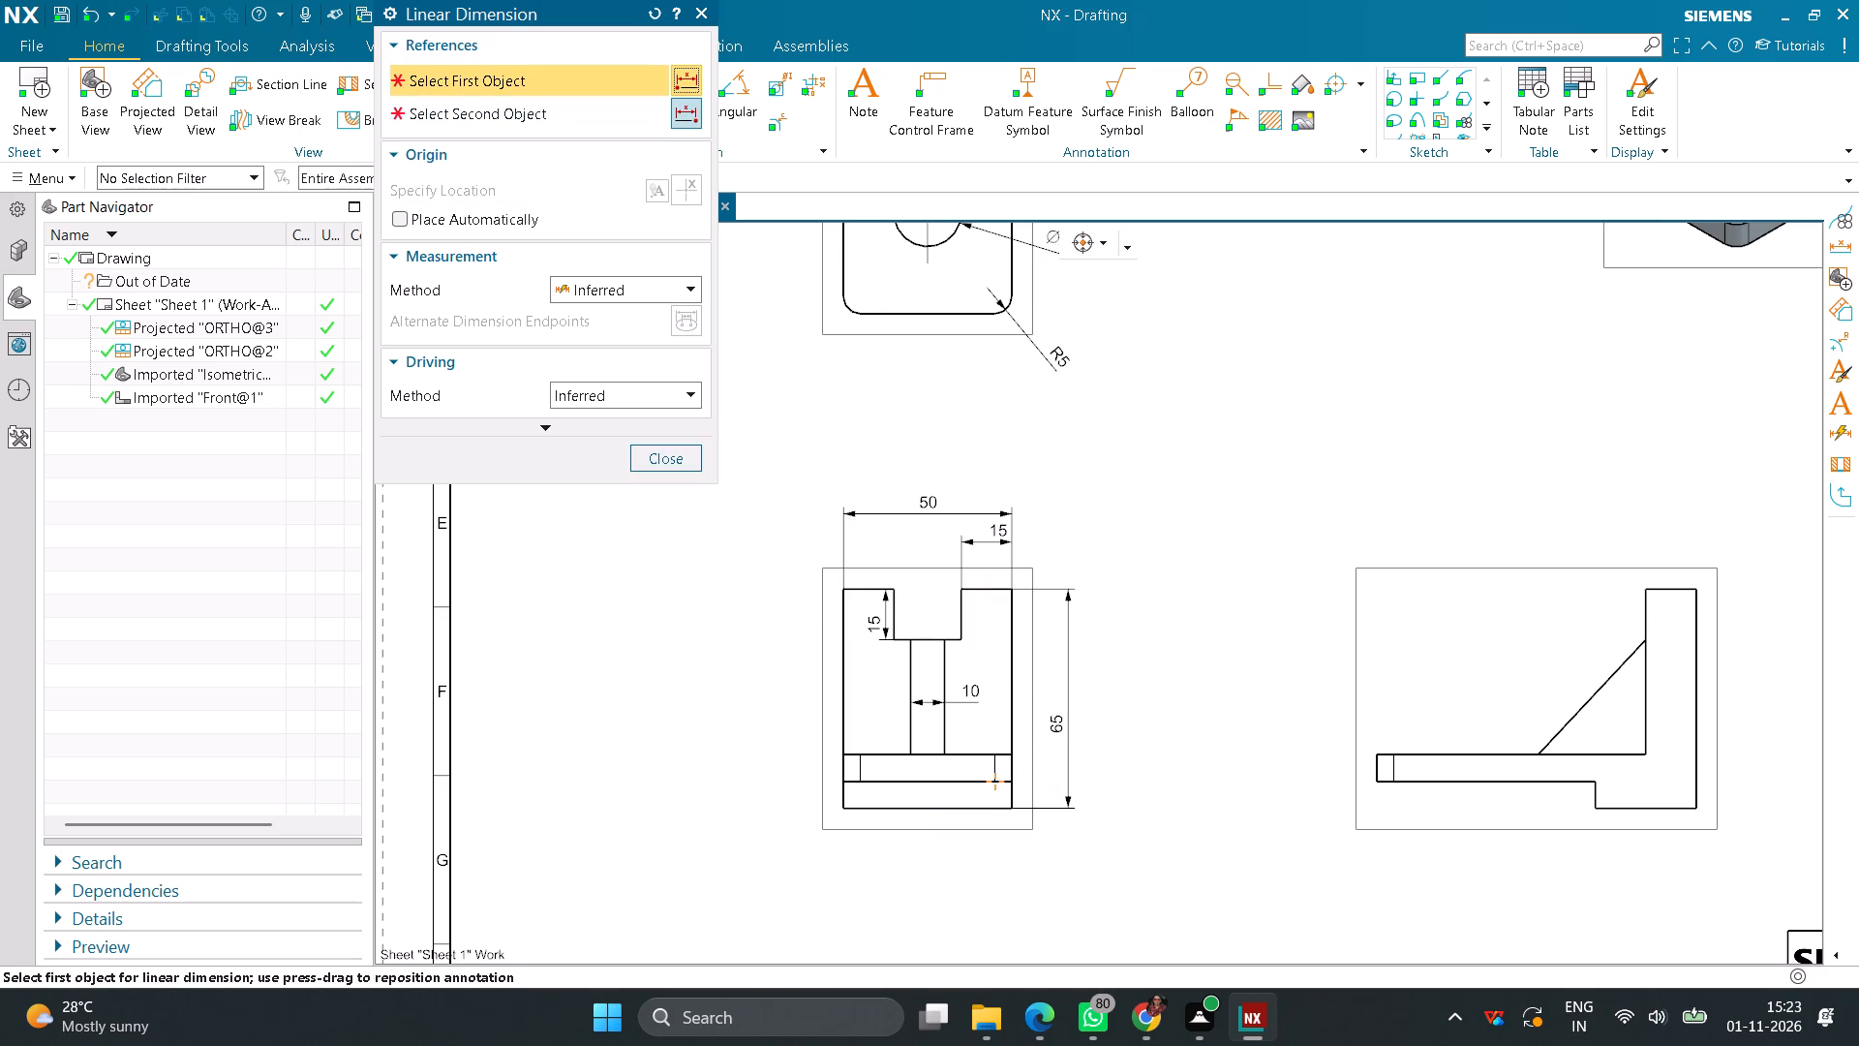
scroll(1436, 793, up, 1)
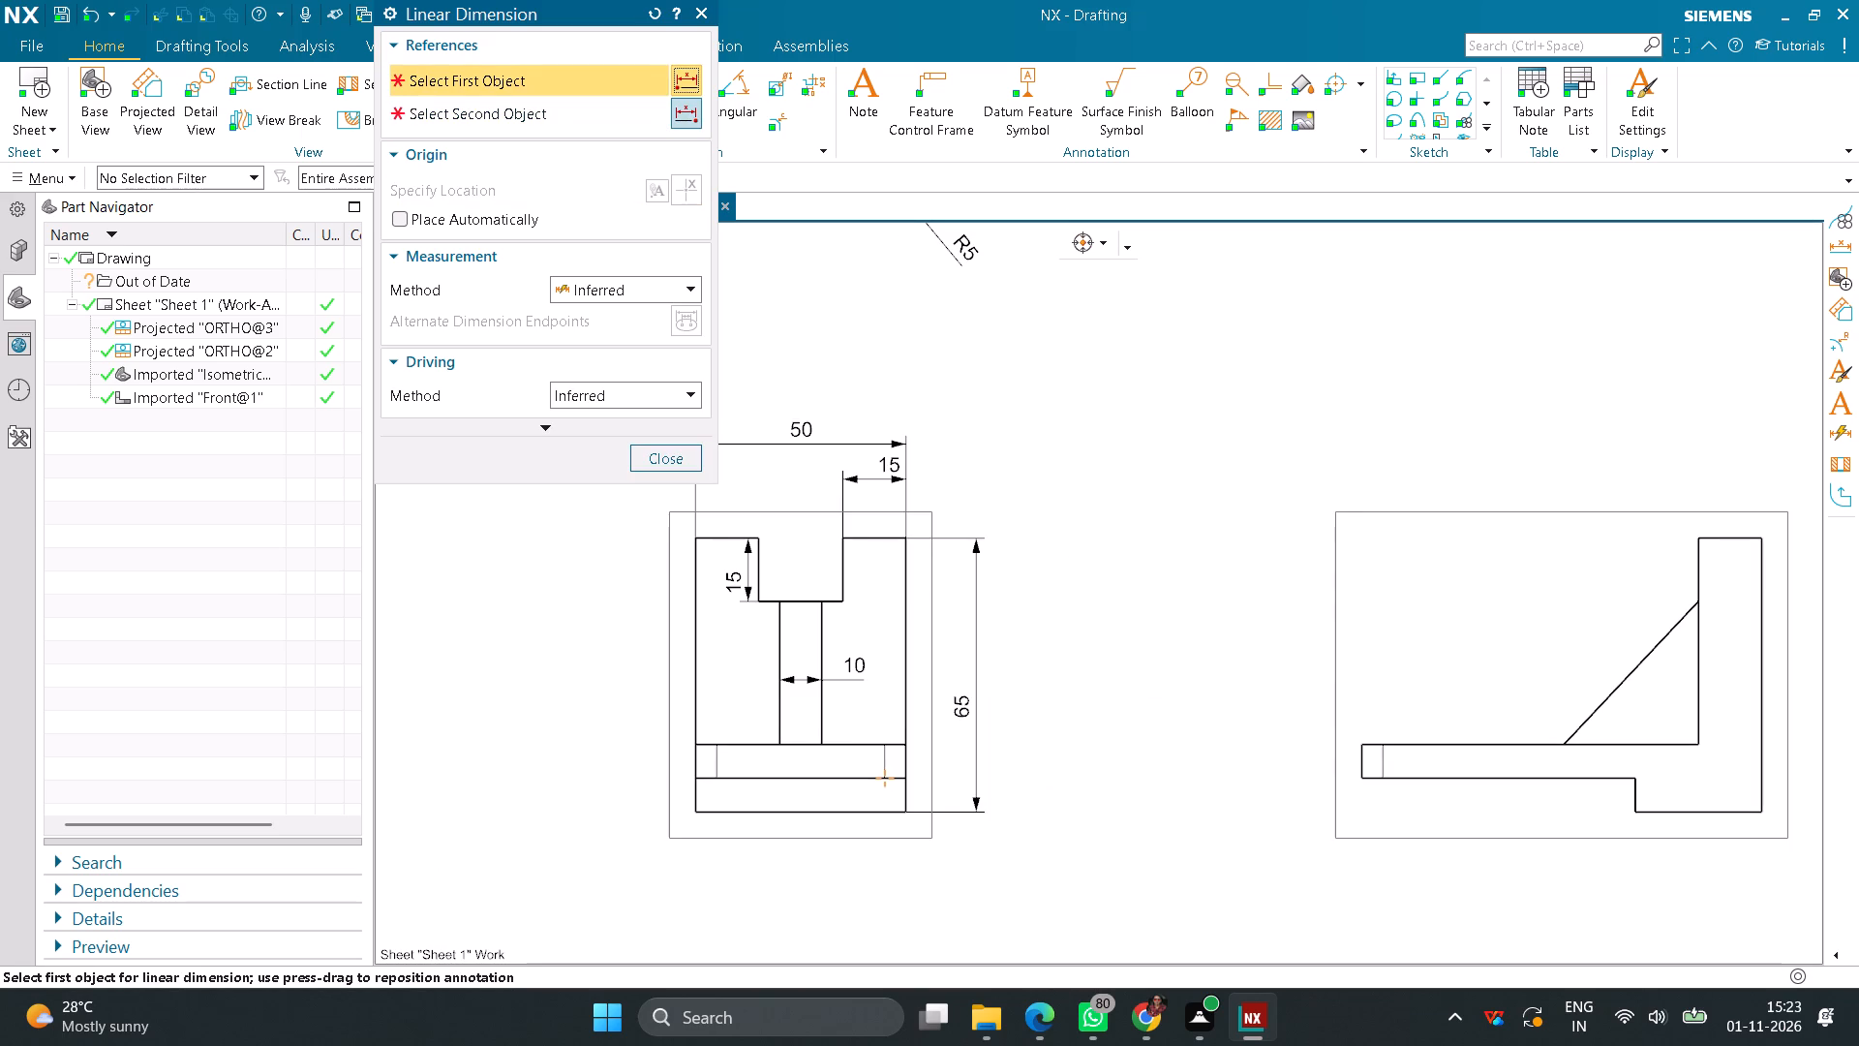
middle_drag(1126, 645, 1051, 639)
right_drag(1126, 645, 1051, 639)
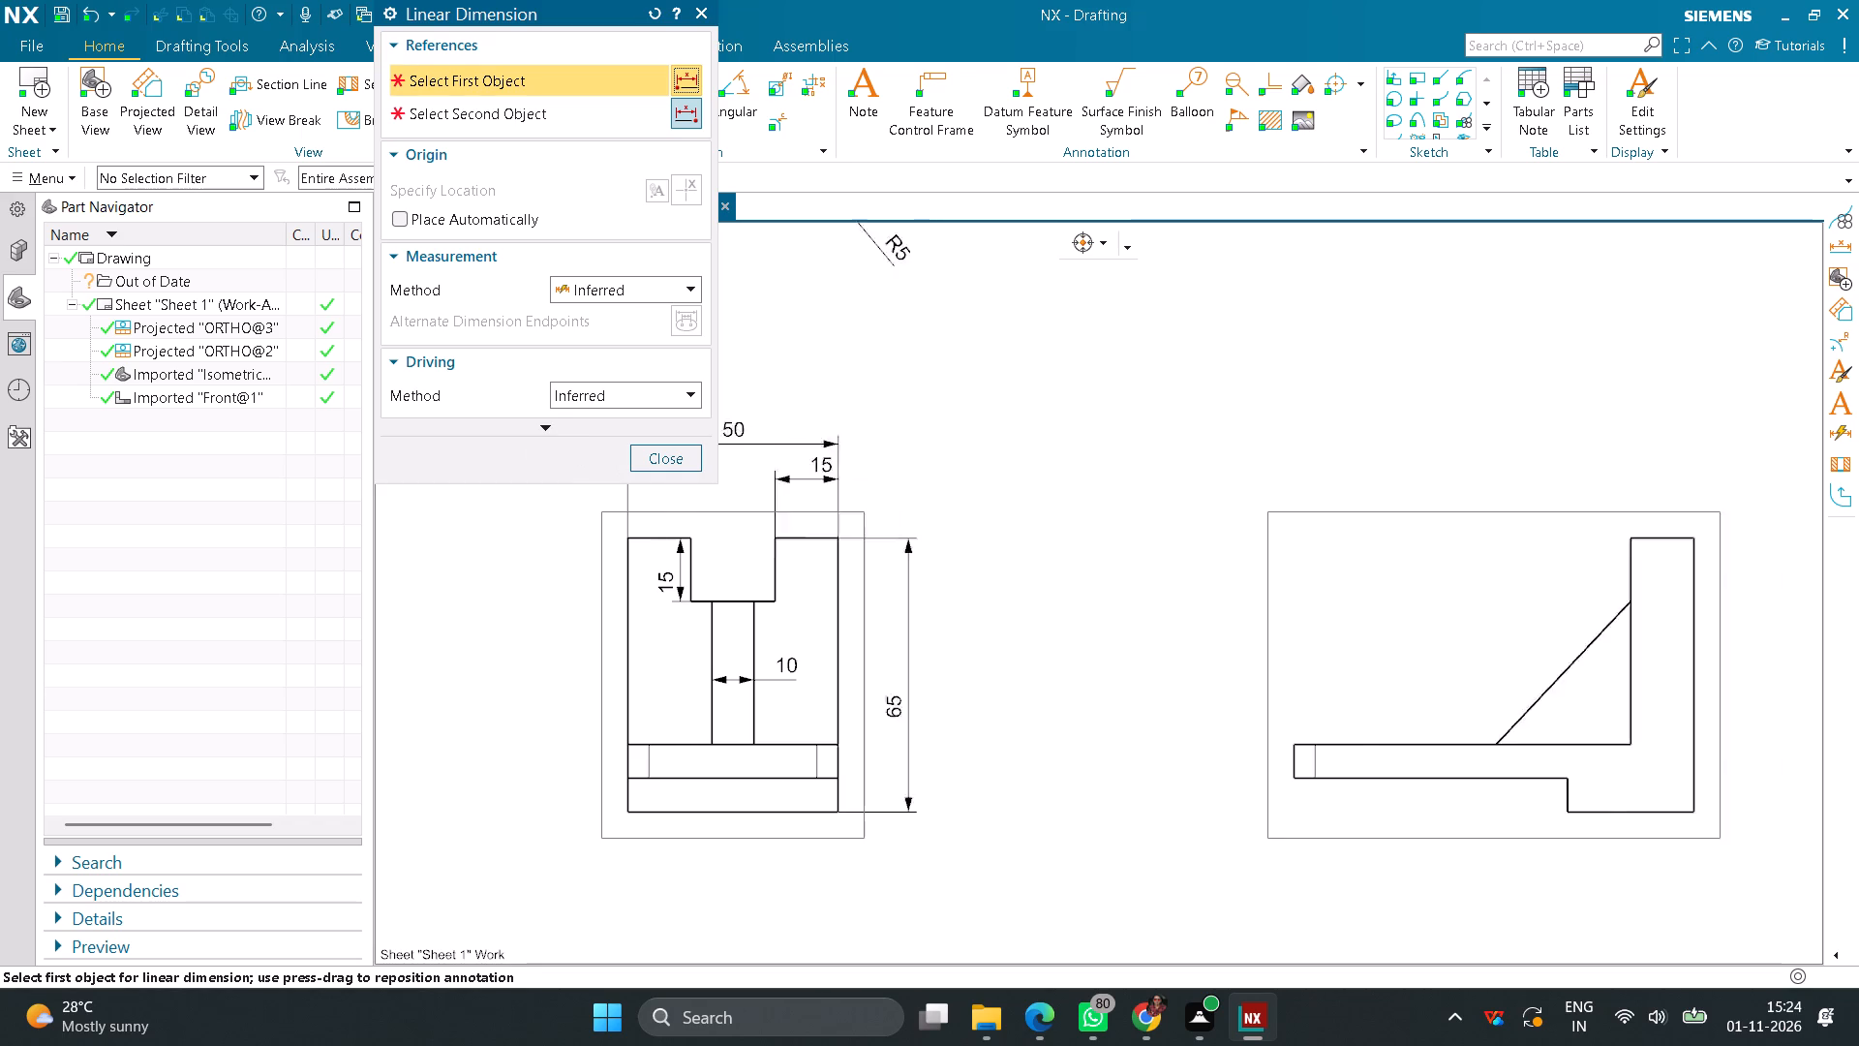
middle_drag(1051, 639, 808, 635)
right_drag(1051, 639, 808, 635)
click(674, 477)
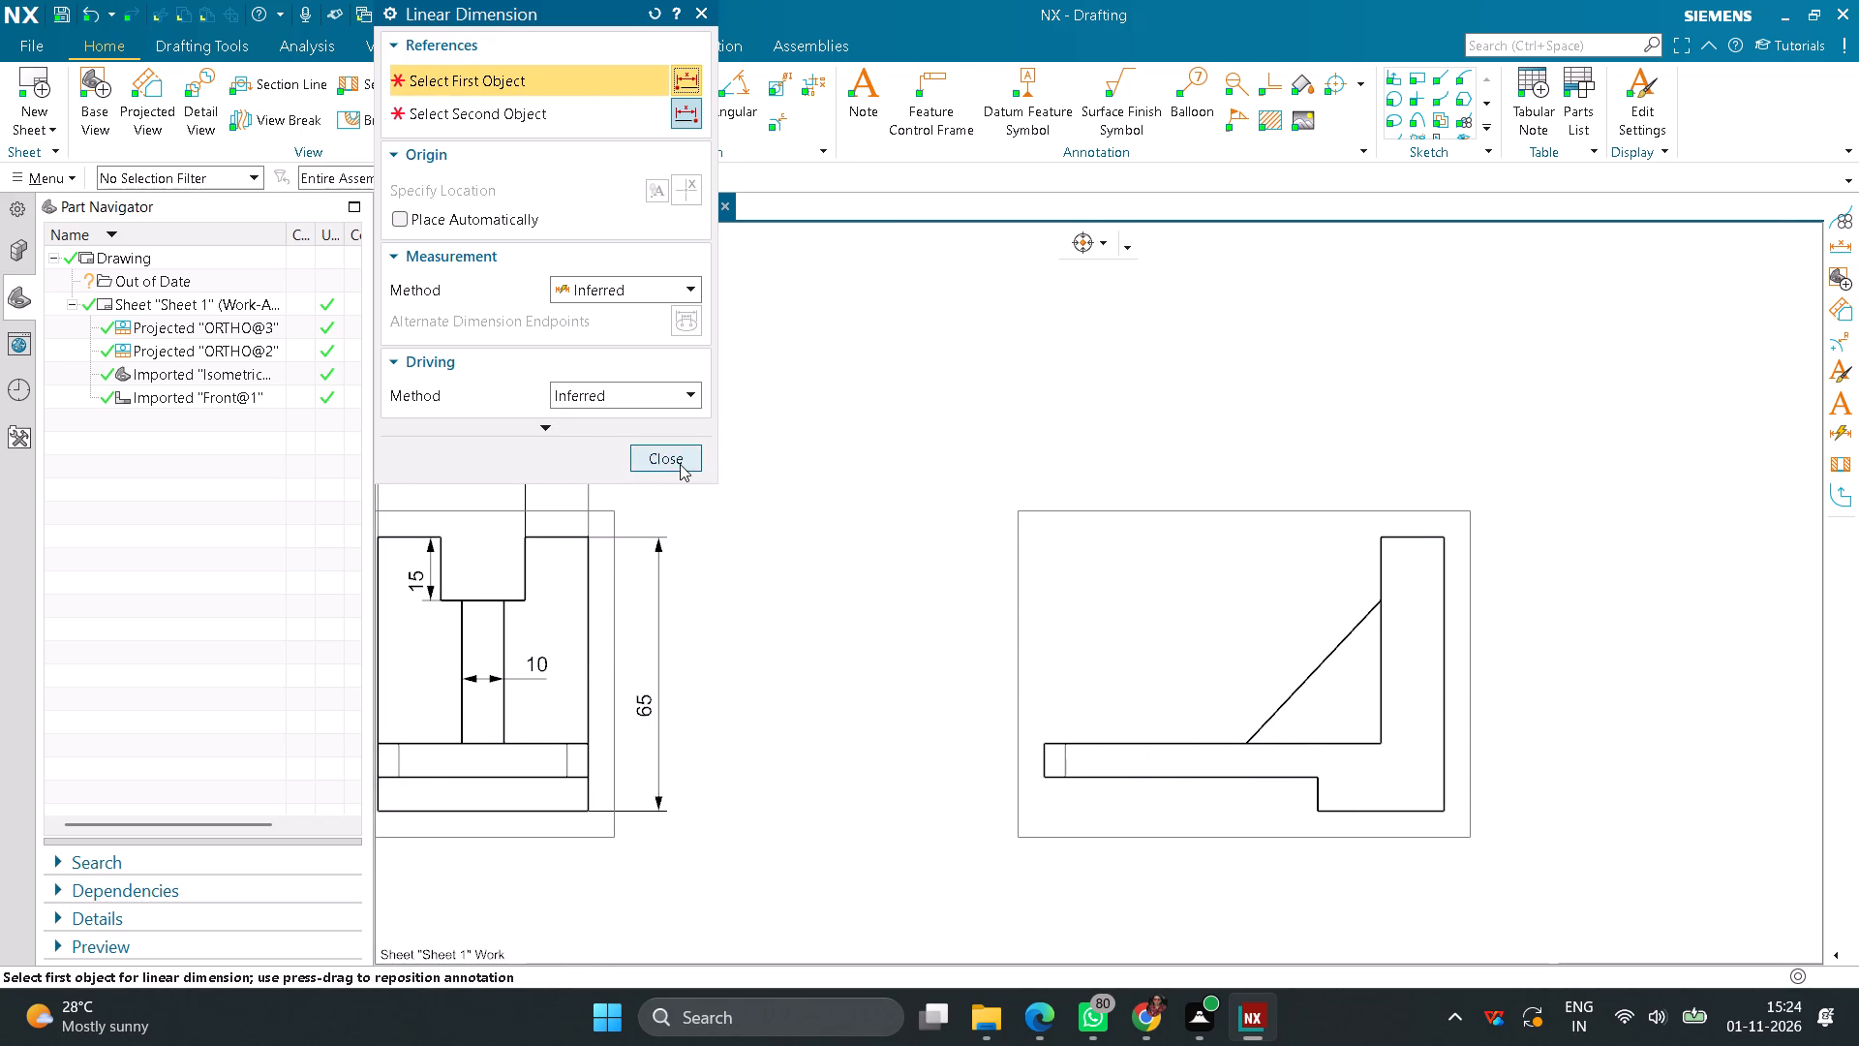
click(680, 464)
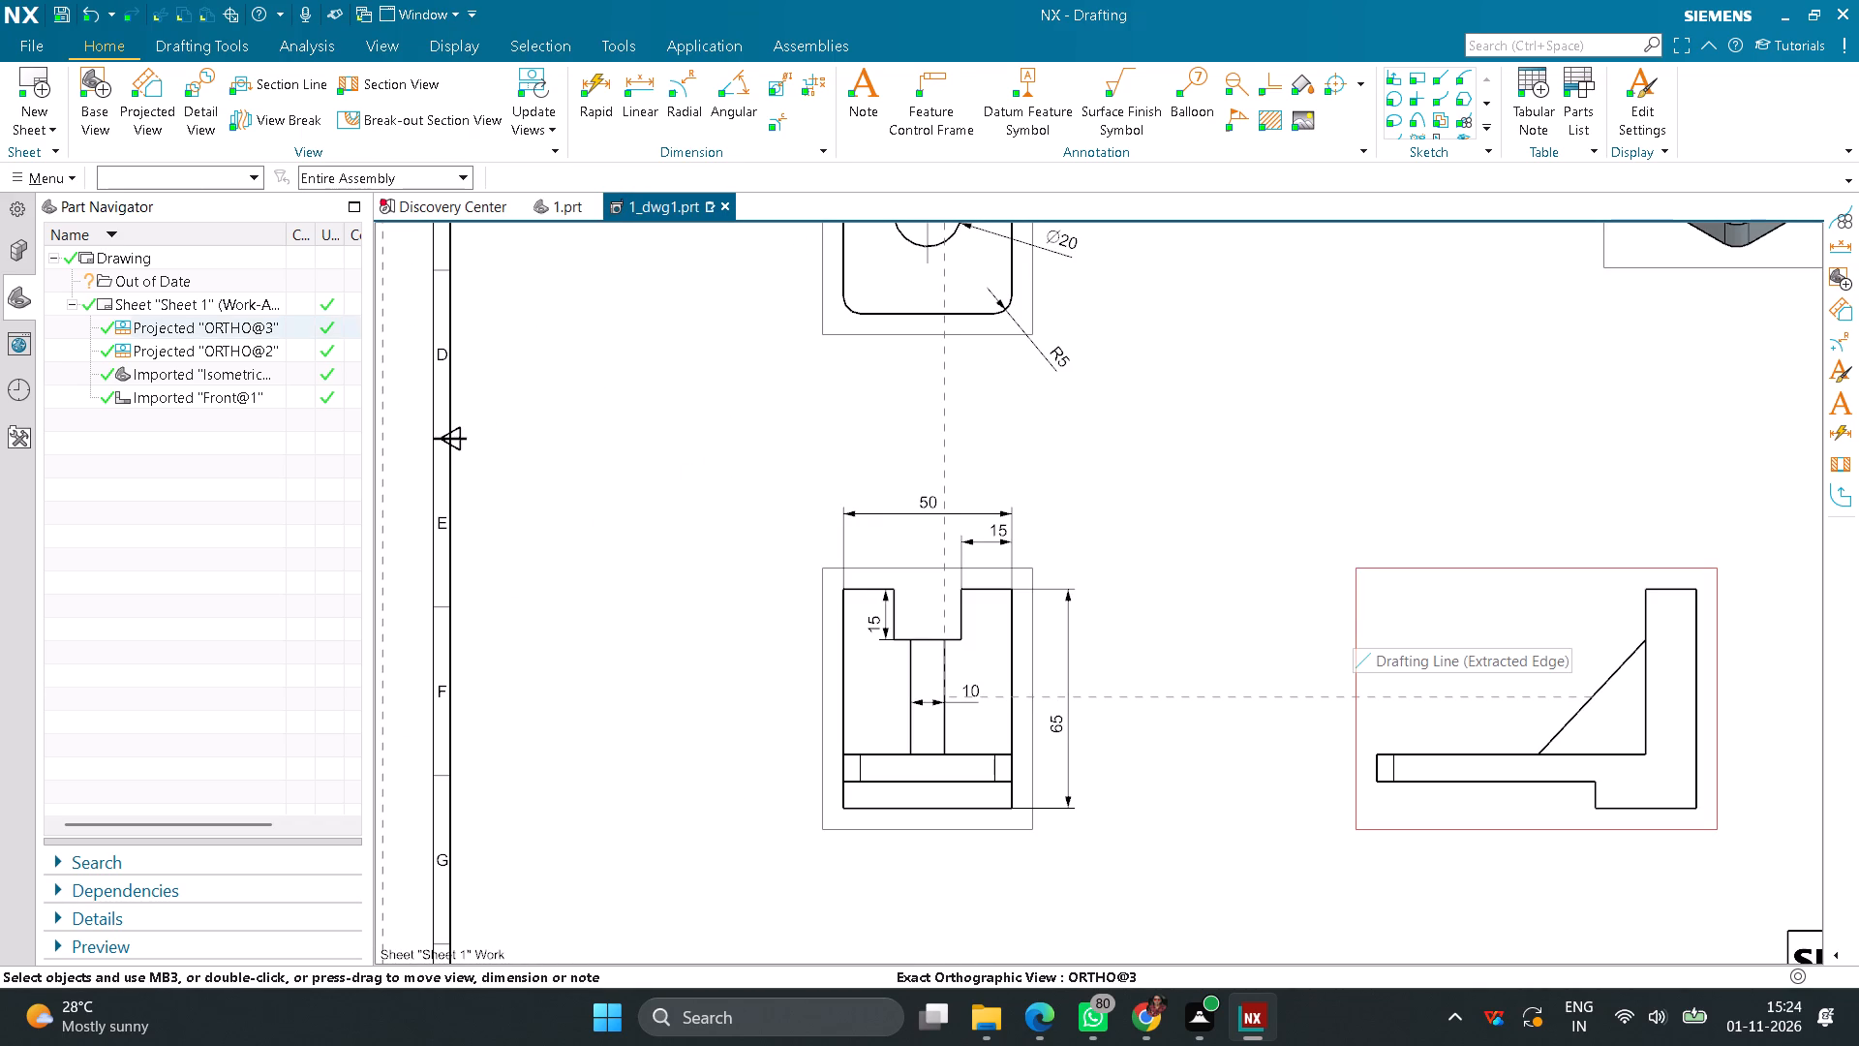
Show the projected side view's hidden lines in a dashed line style.
right_click(1353, 620)
click(1385, 261)
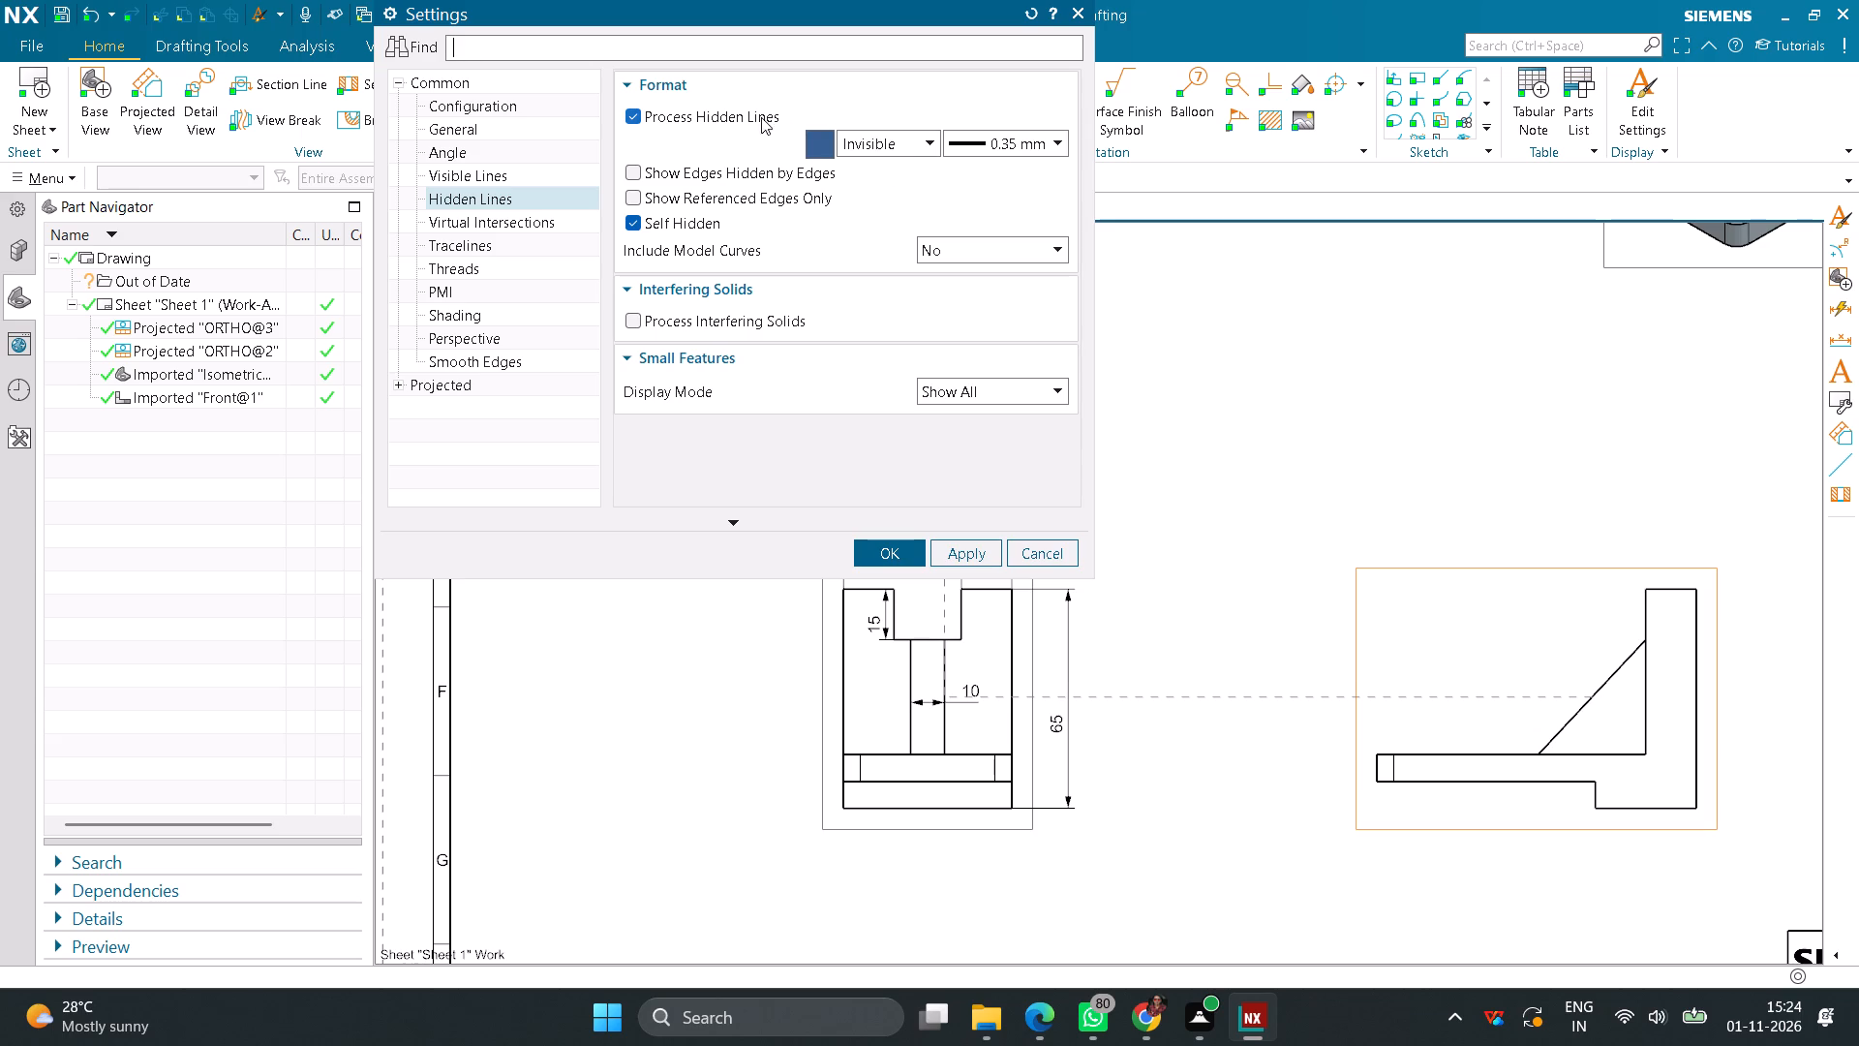
click(931, 138)
click(875, 208)
click(982, 551)
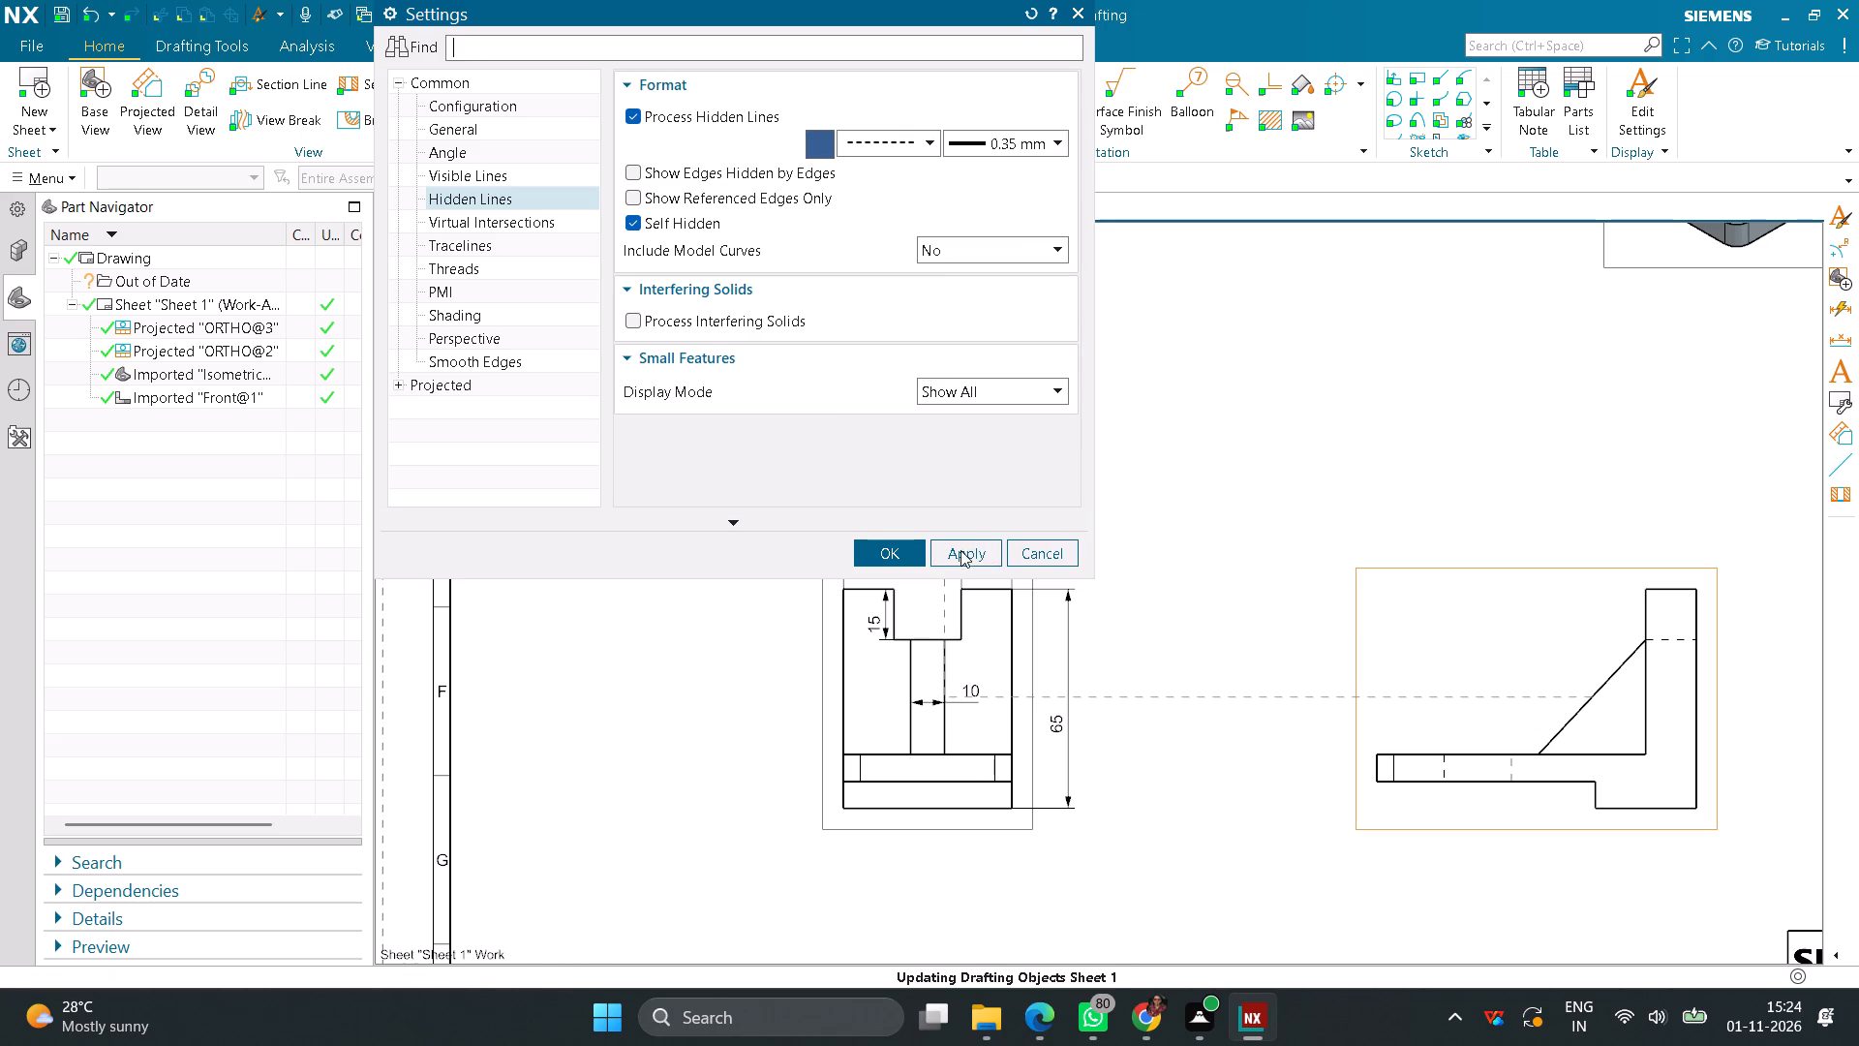
click(907, 550)
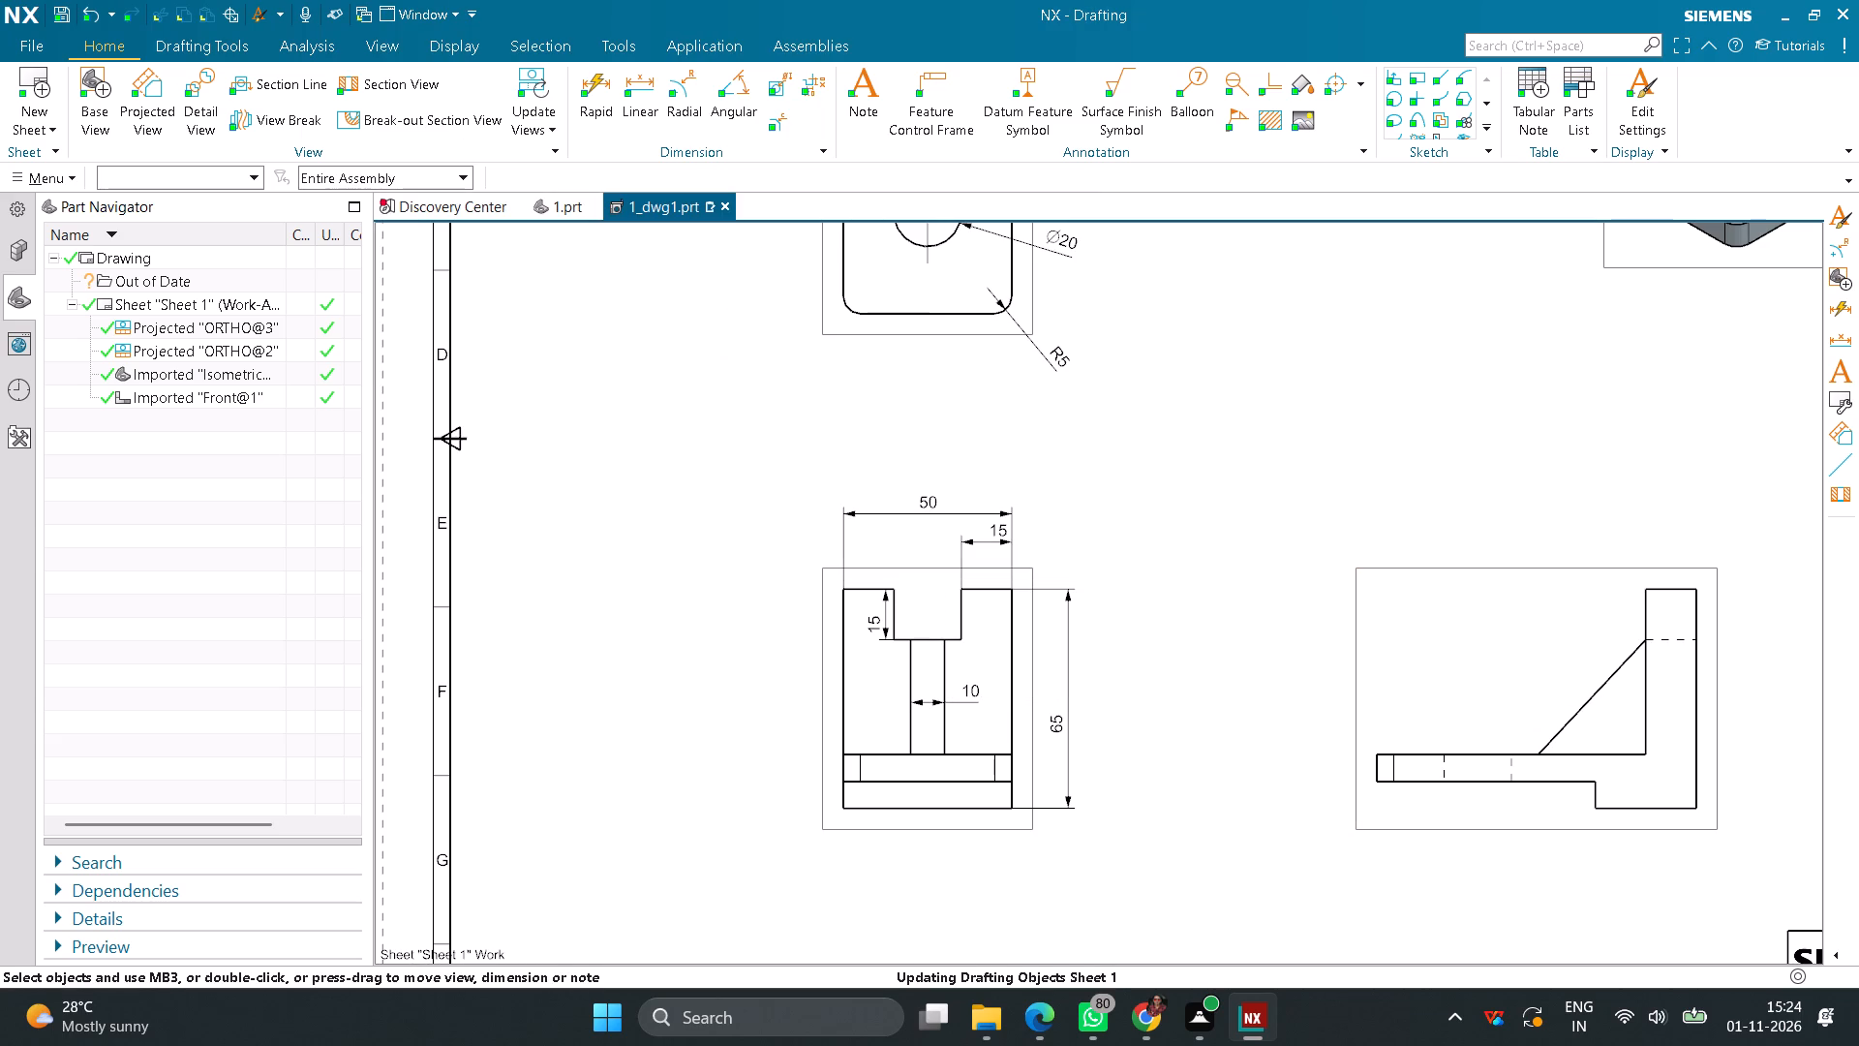
Add a vertical linear dimension from the base plate's top edge to the bracket's bottom edge, left of the side view.
middle_drag(1235, 746, 906, 642)
right_drag(1235, 746, 906, 643)
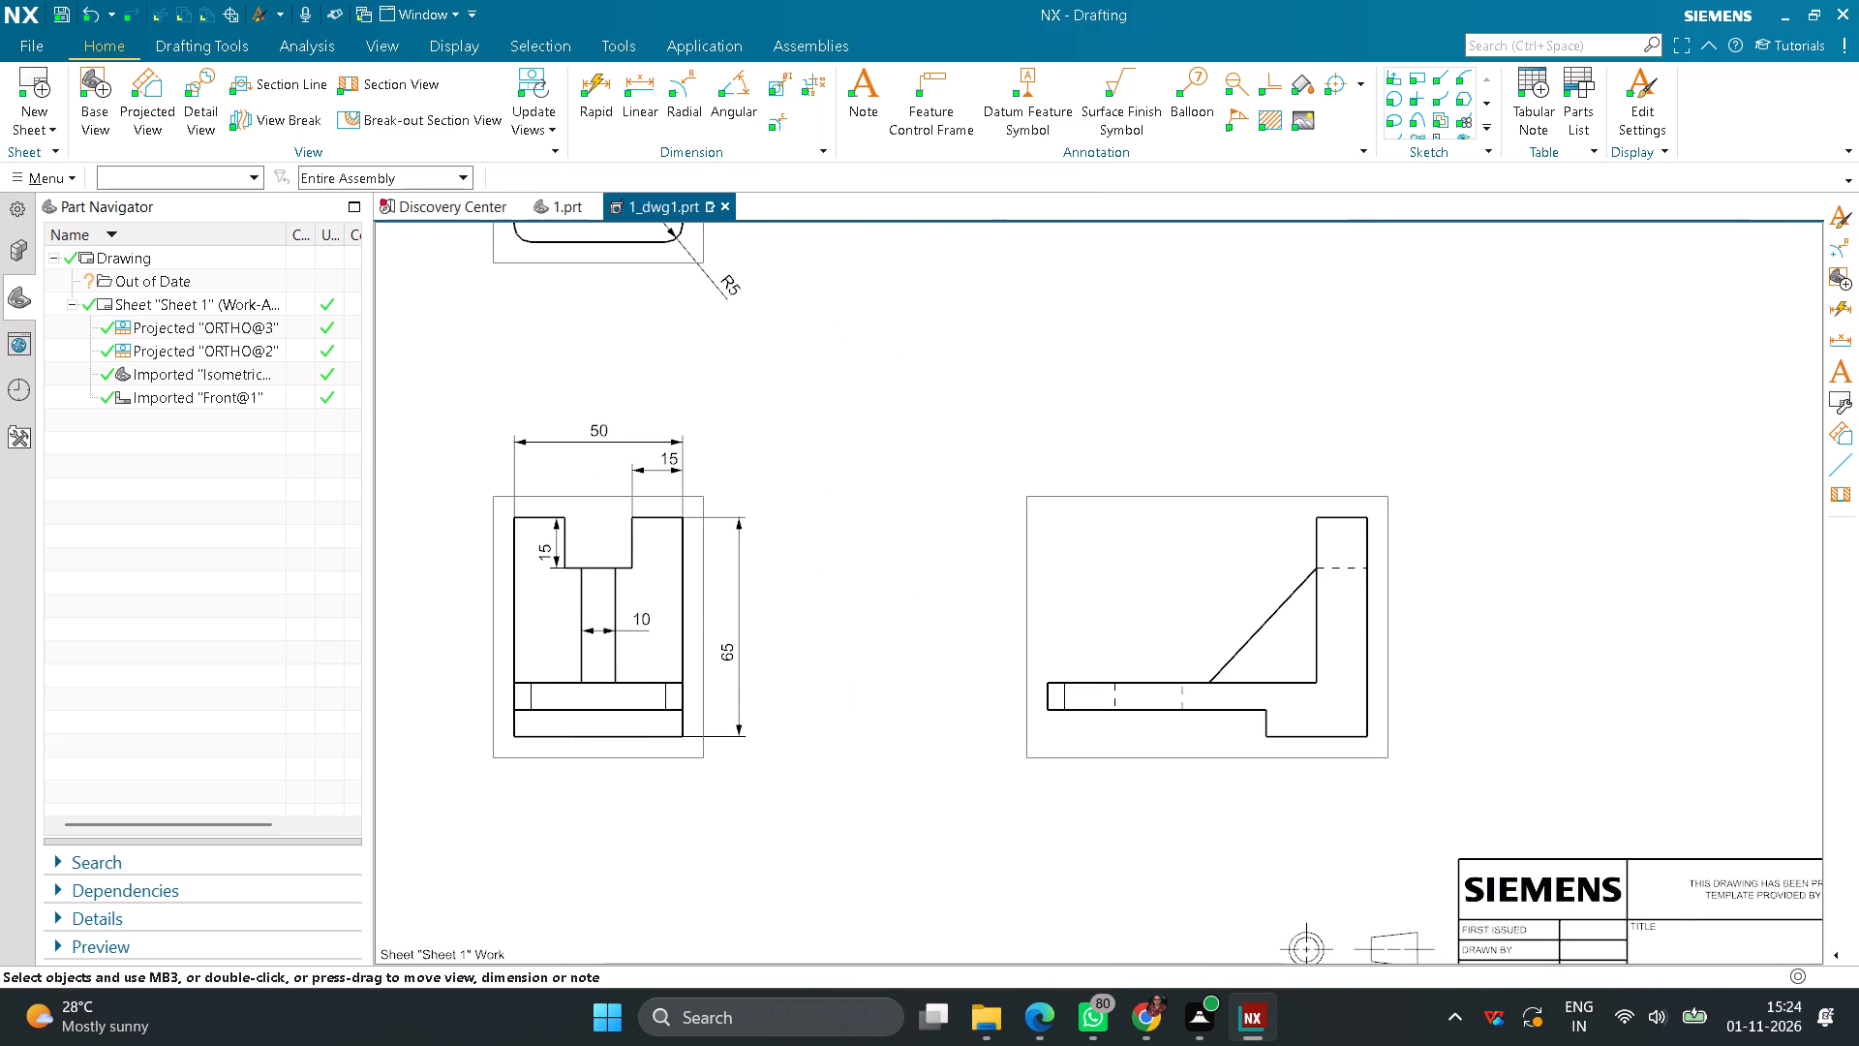
click(643, 85)
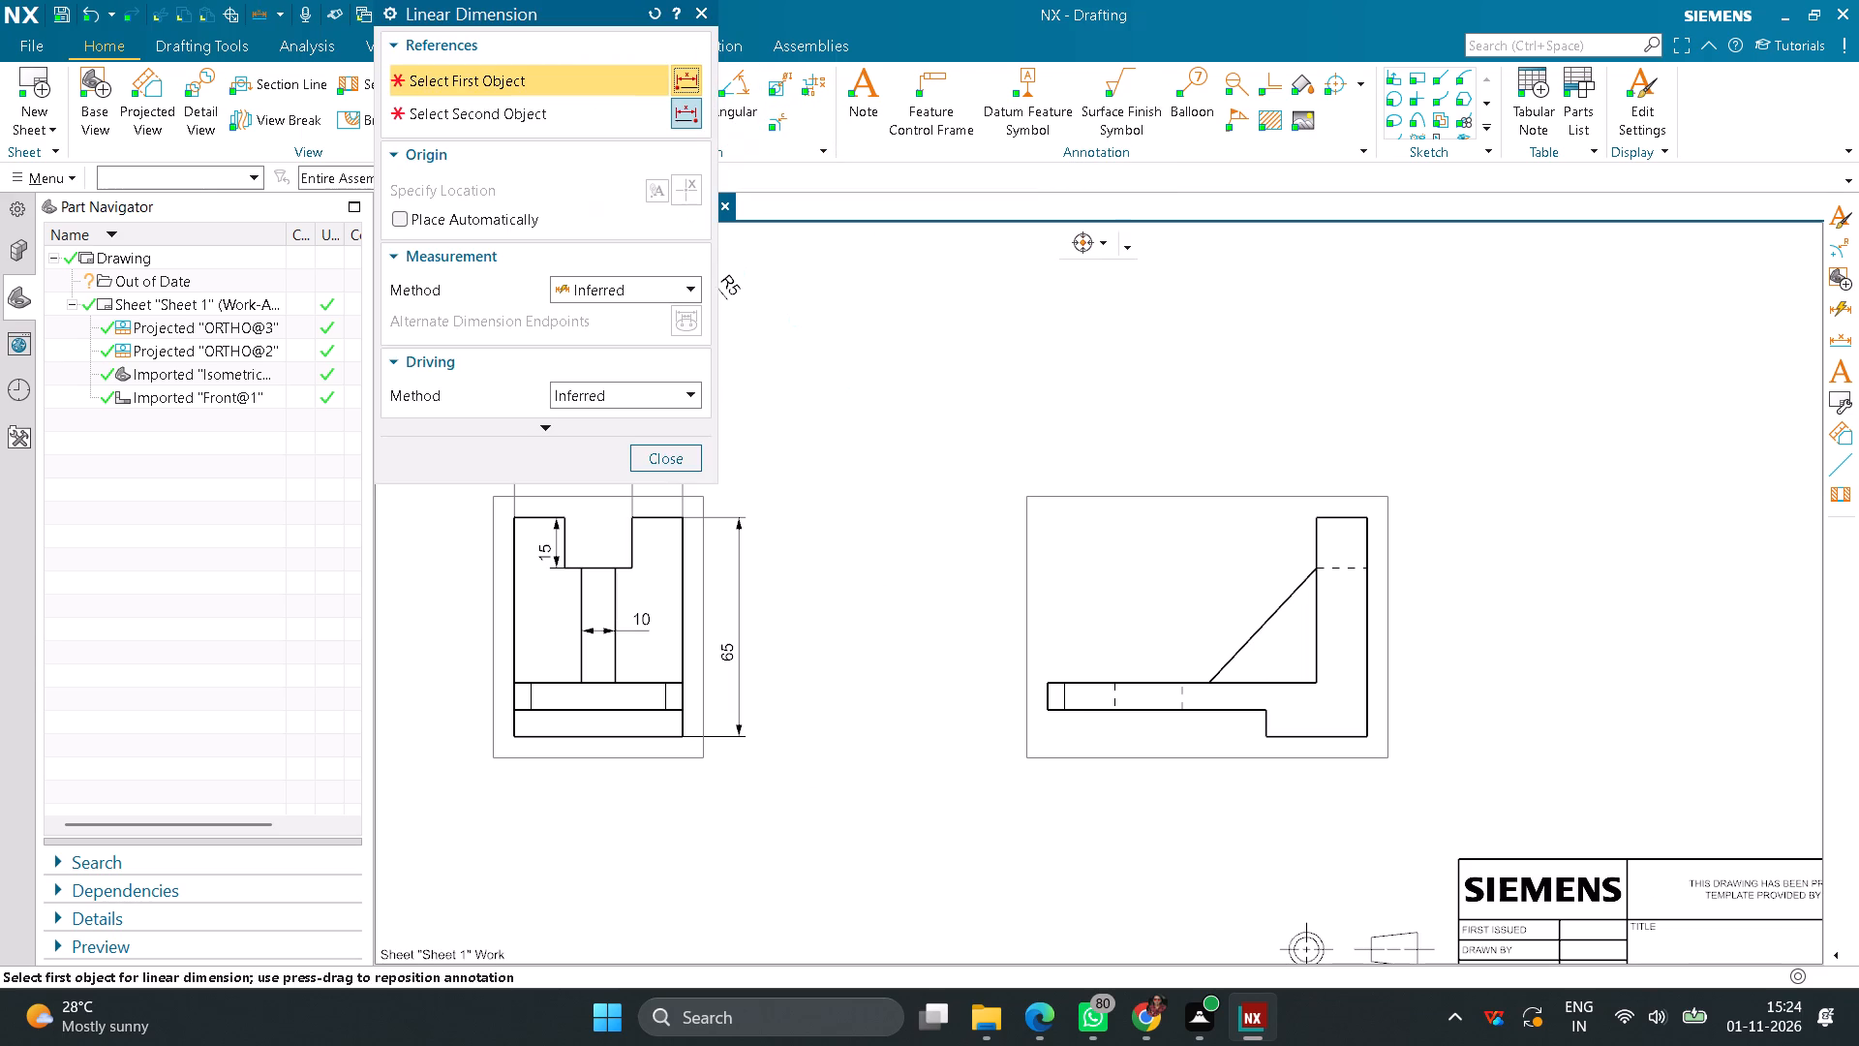
scroll(1115, 789, up, 3)
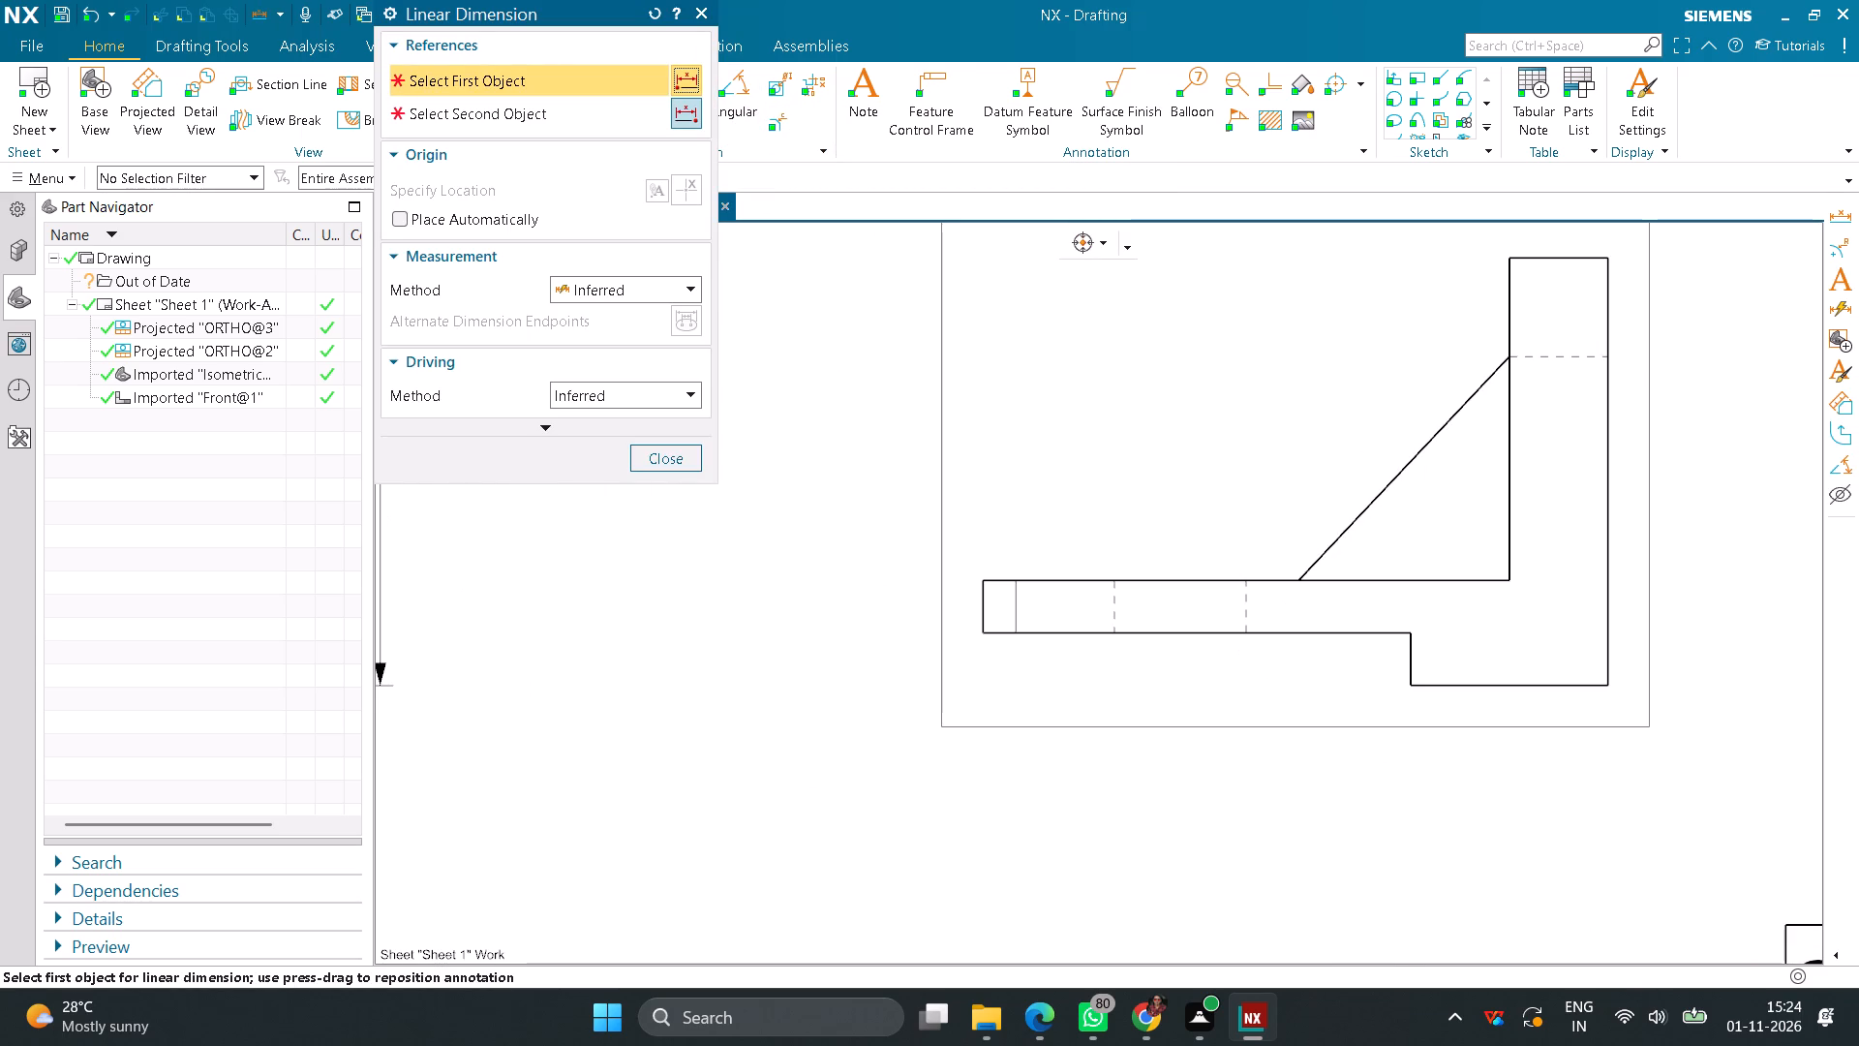
click(1085, 579)
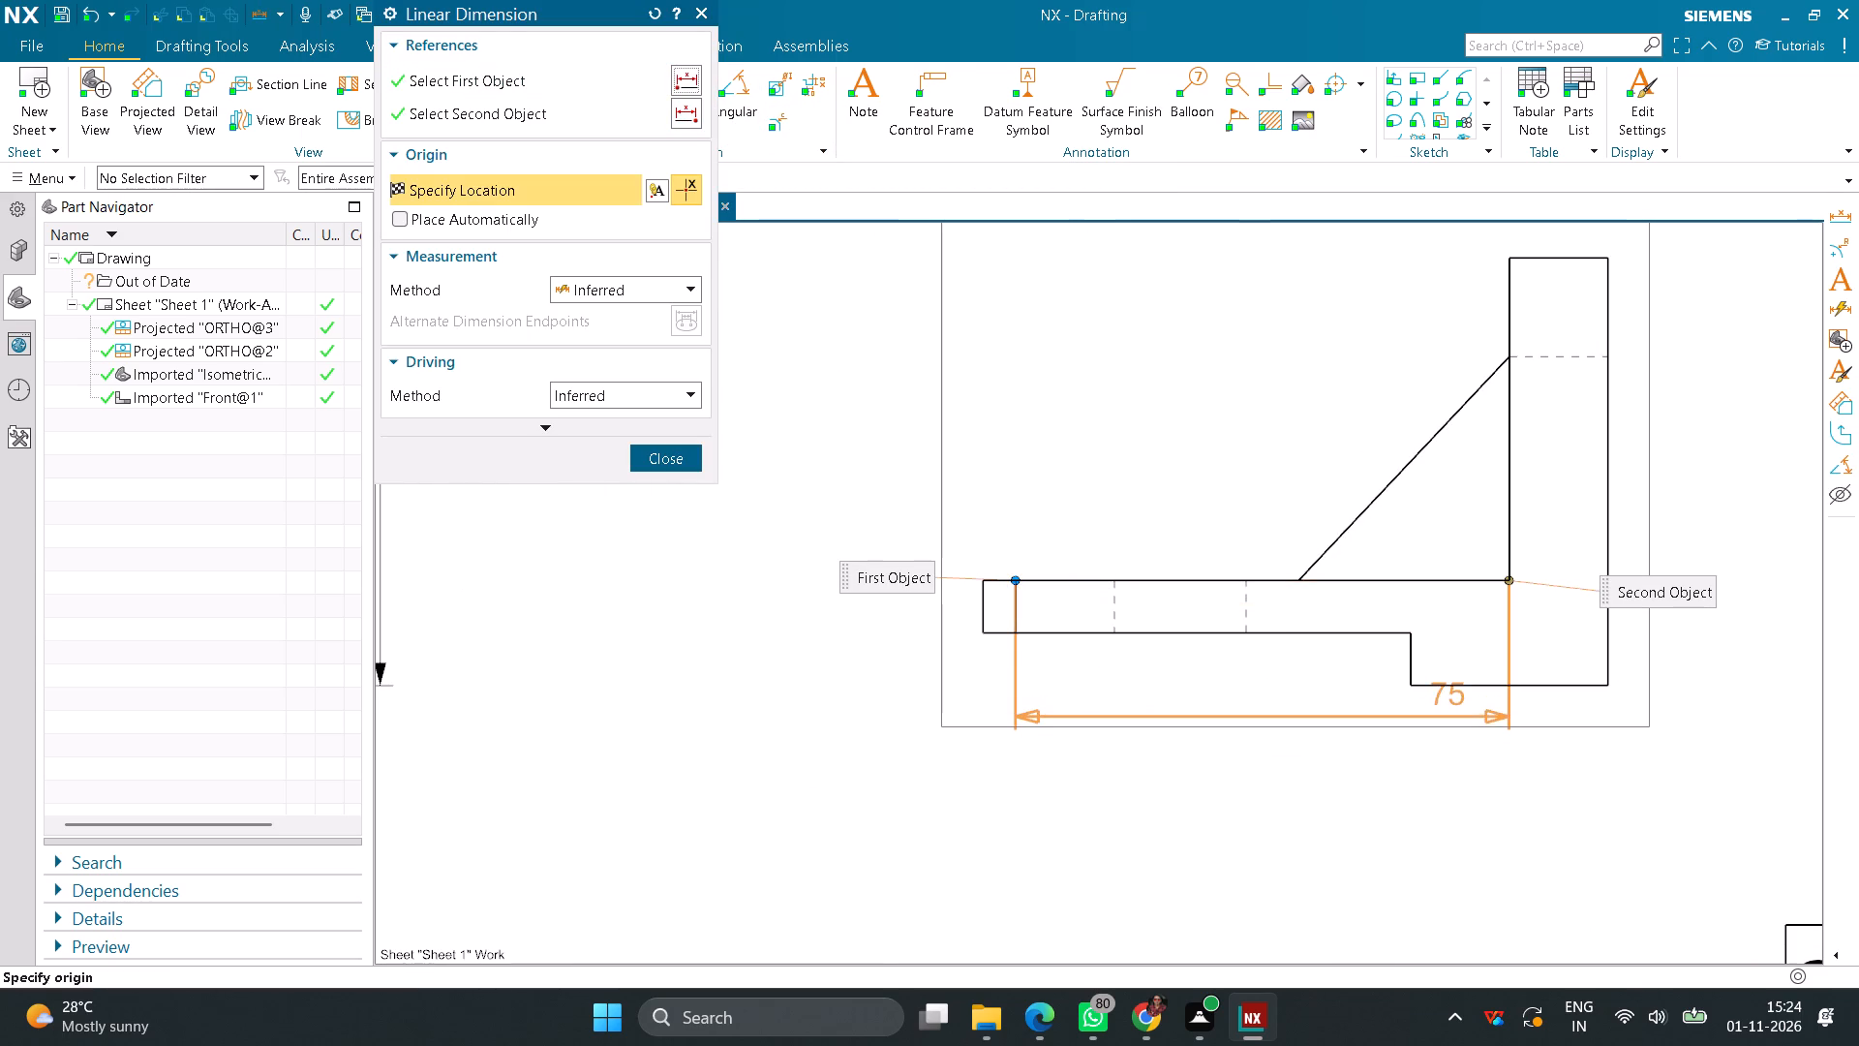
click(1447, 689)
click(893, 661)
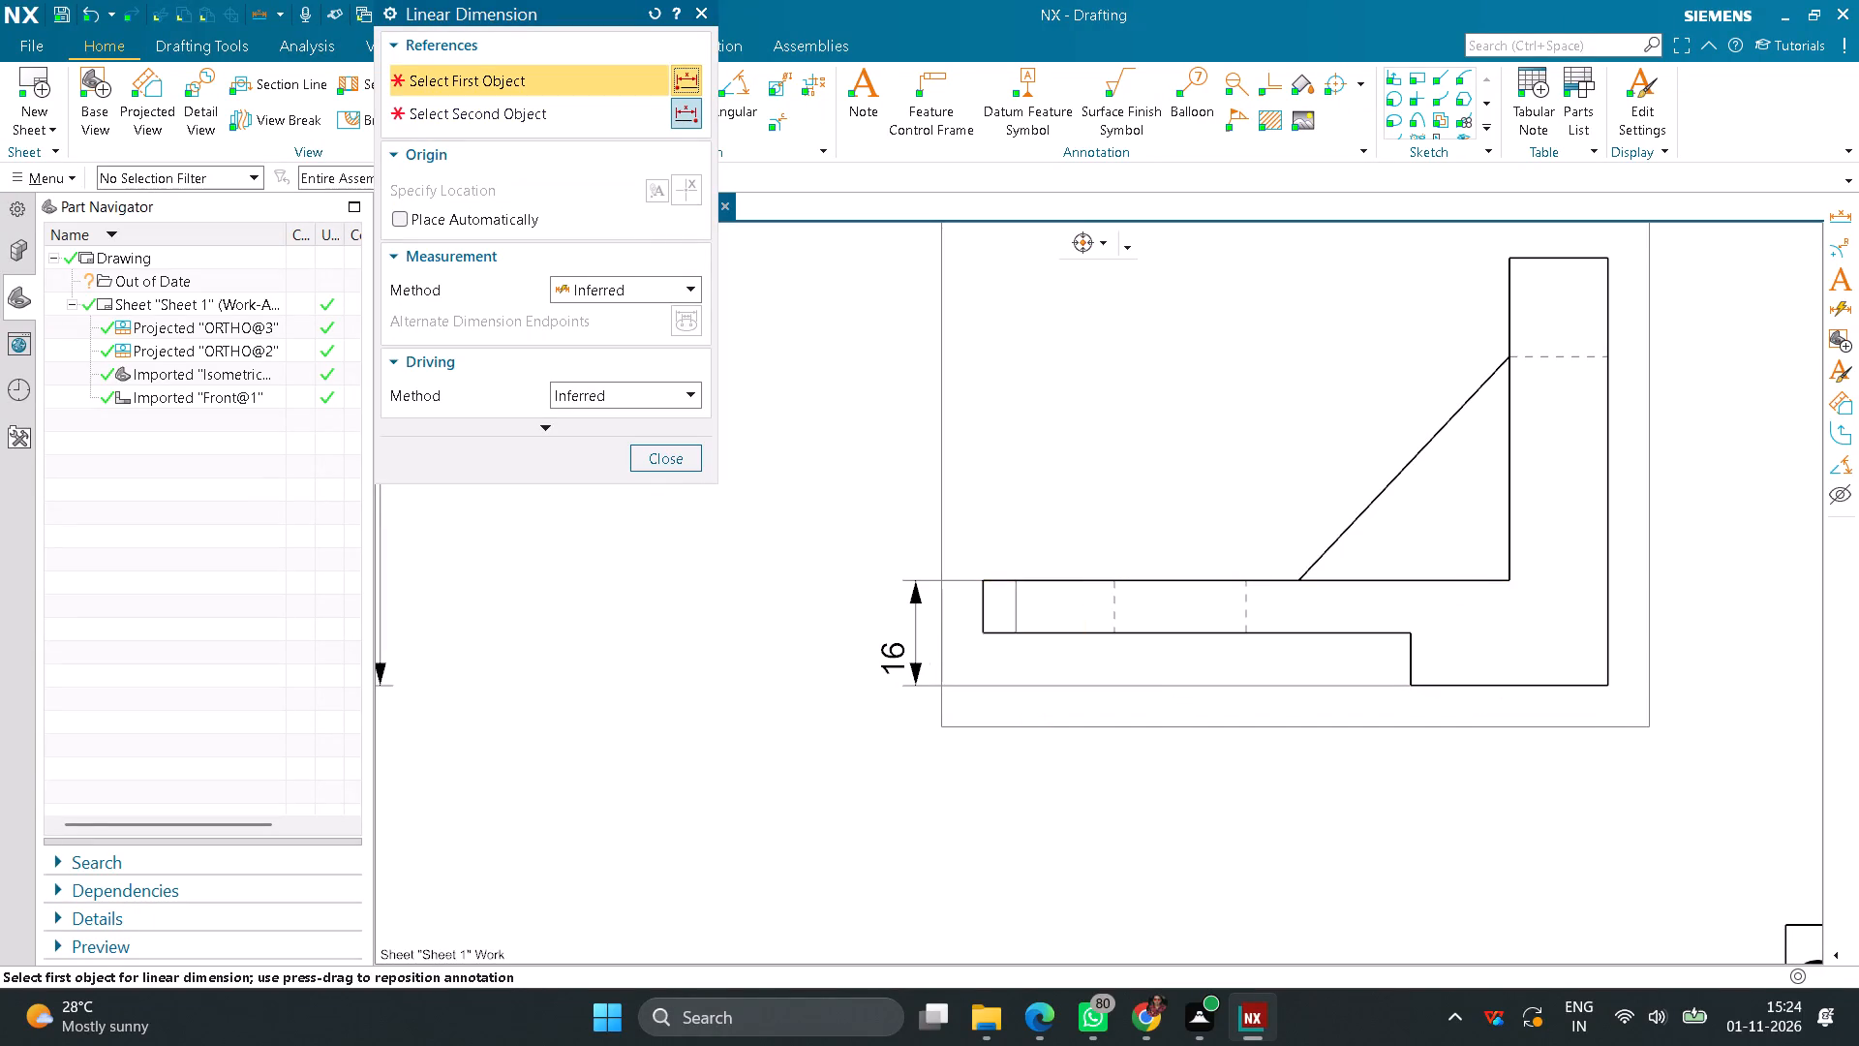
Dimension the height of the short vertical step edge under the base plate in the side view.
scroll(1423, 692, up, 4)
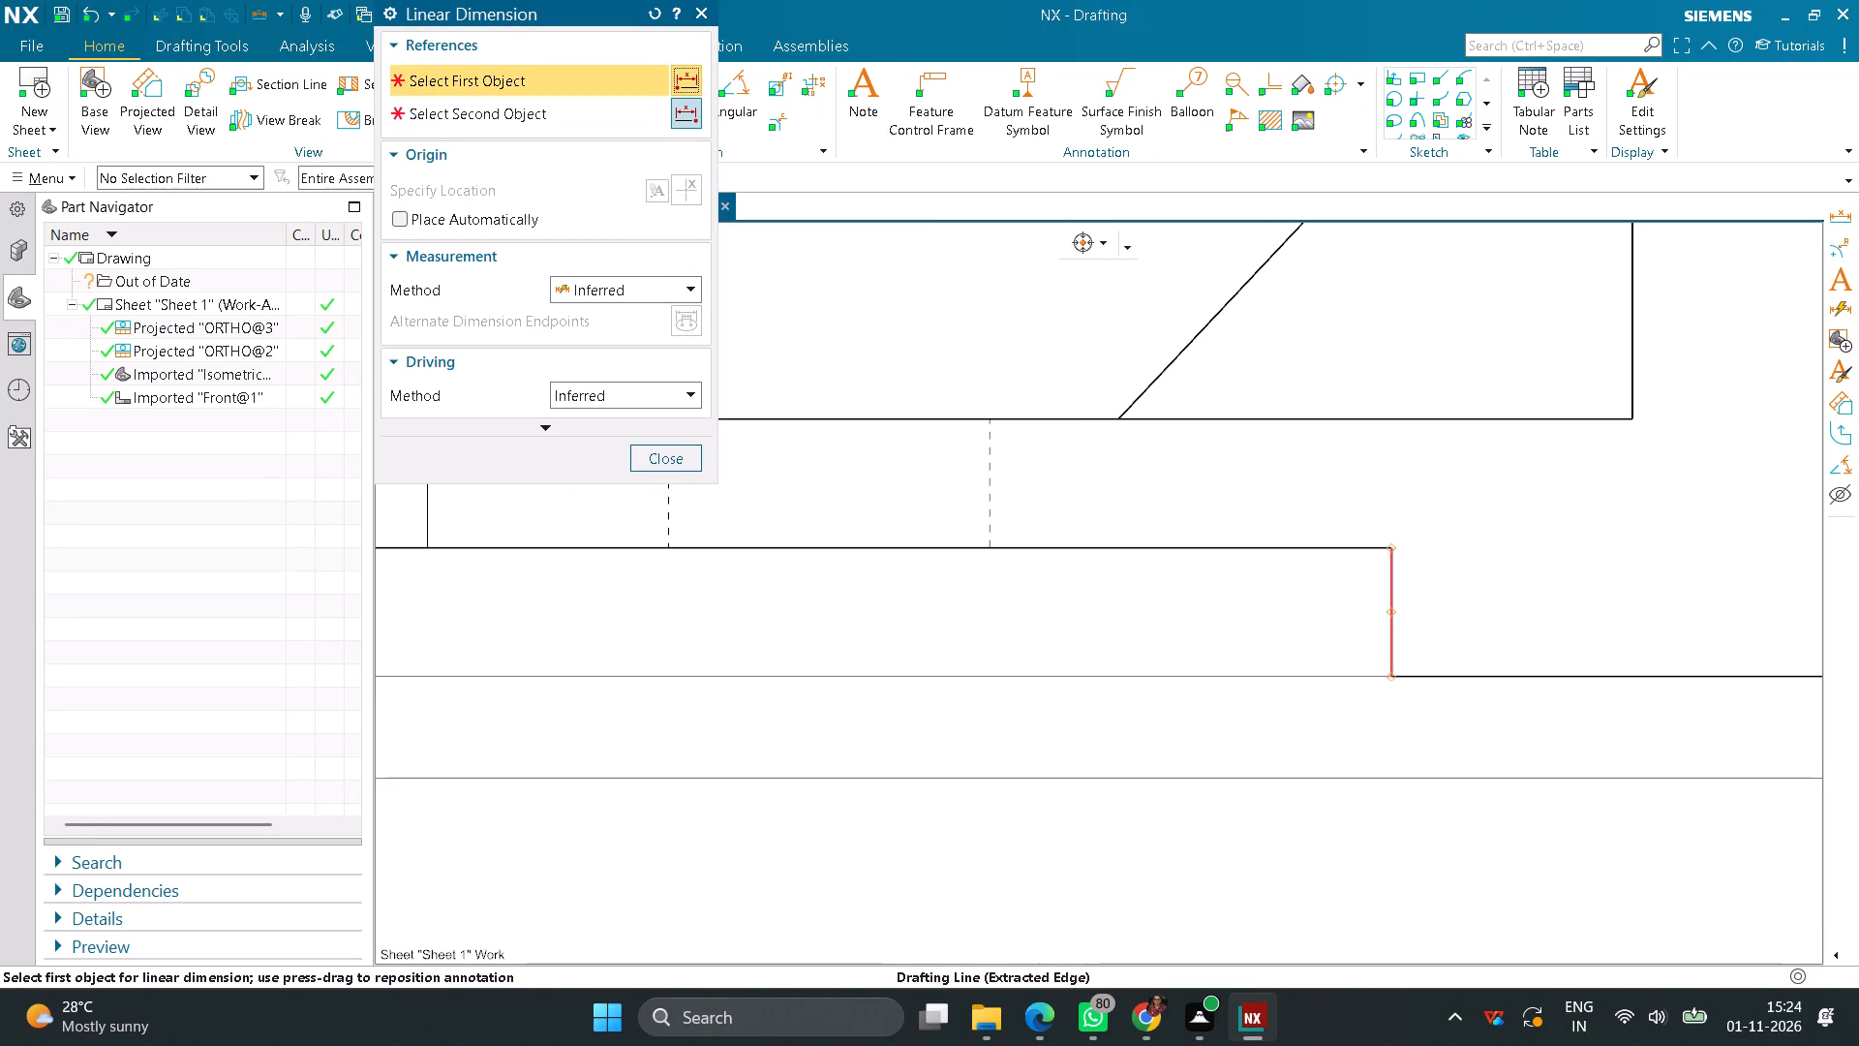
click(1388, 574)
click(1264, 636)
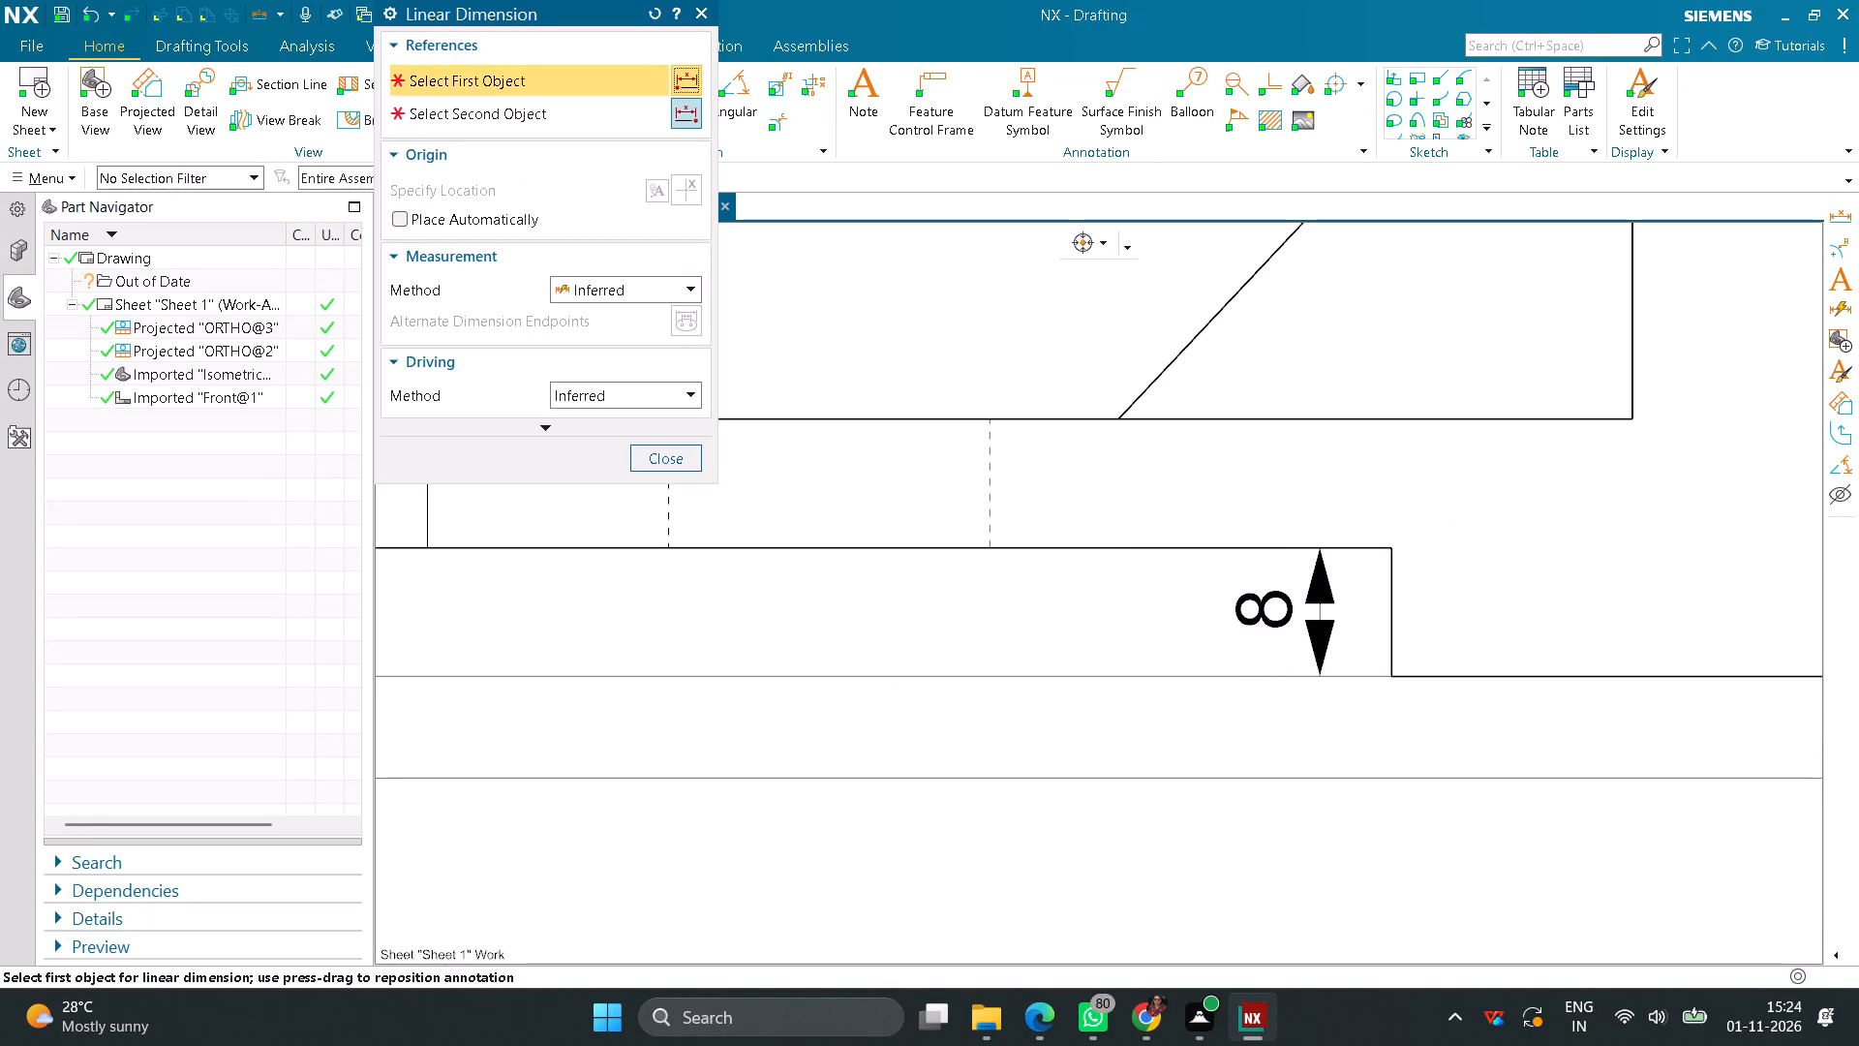
Dimension the side view's overall length between its outer vertical edges, placed below the view.
scroll(1206, 641, down, 4)
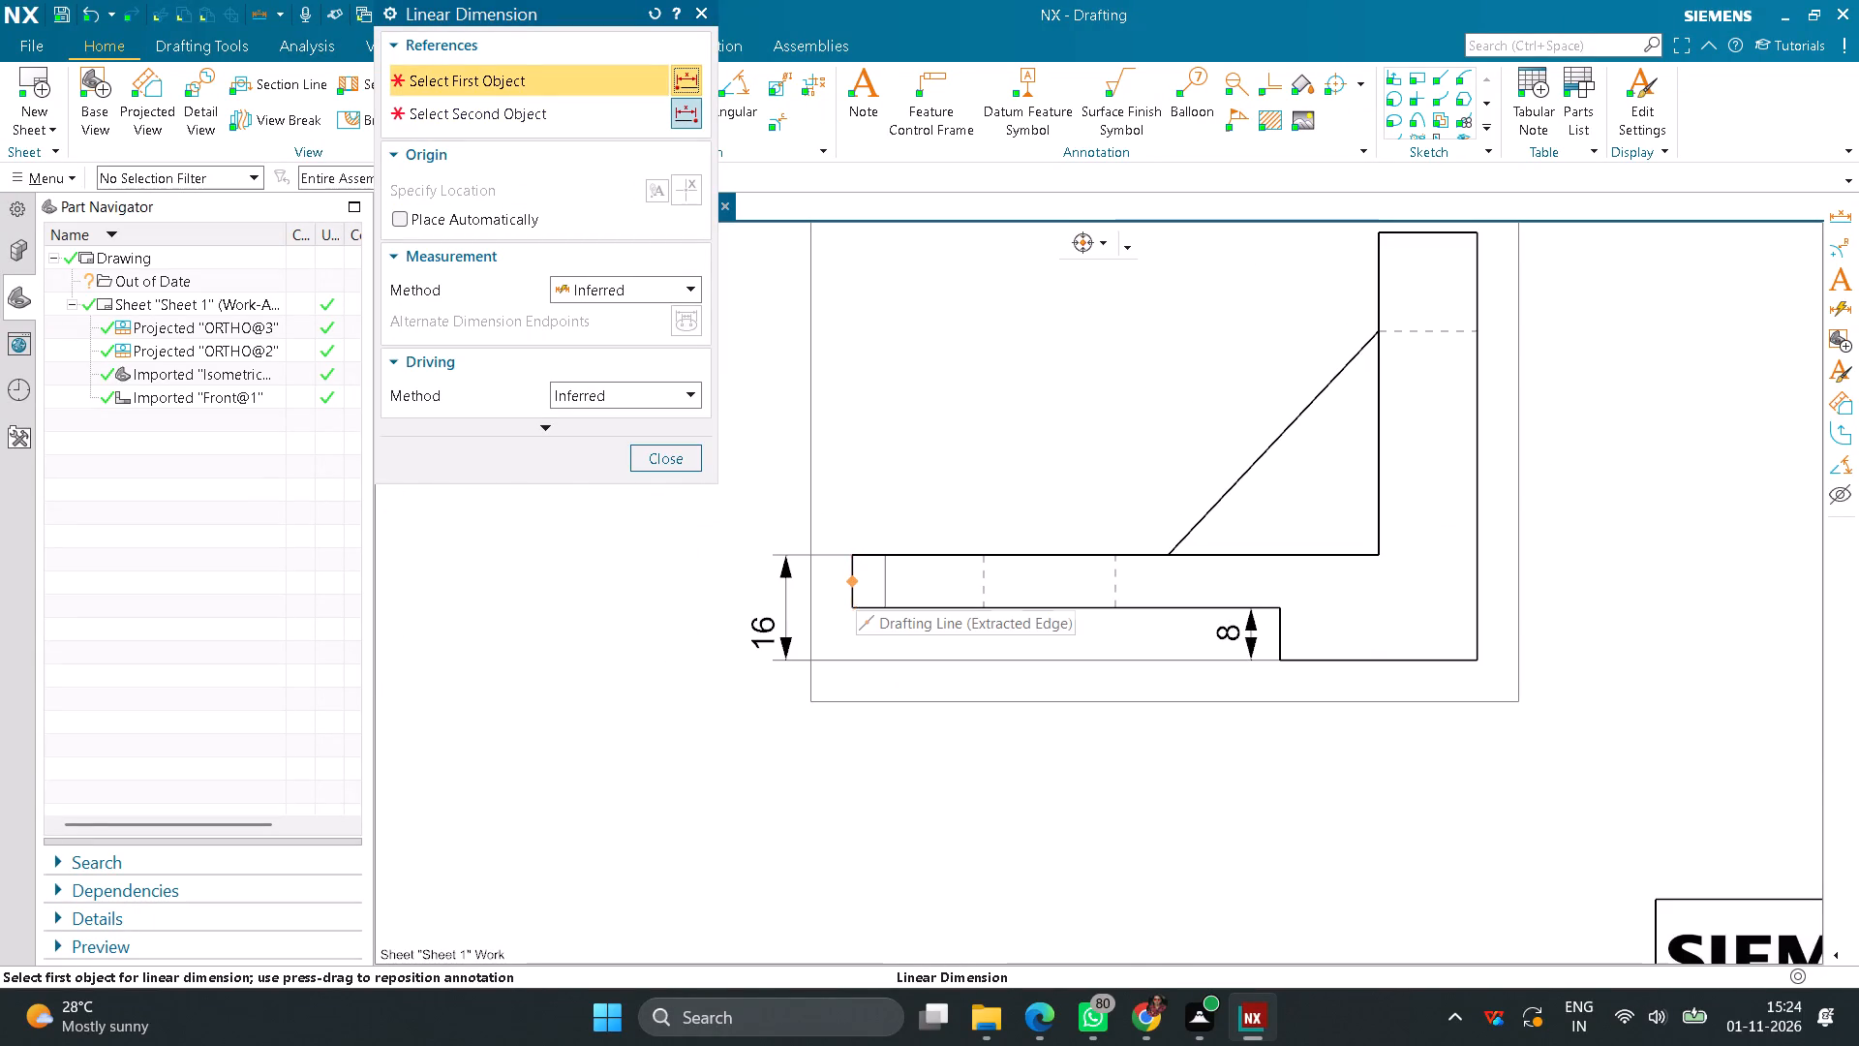
click(853, 587)
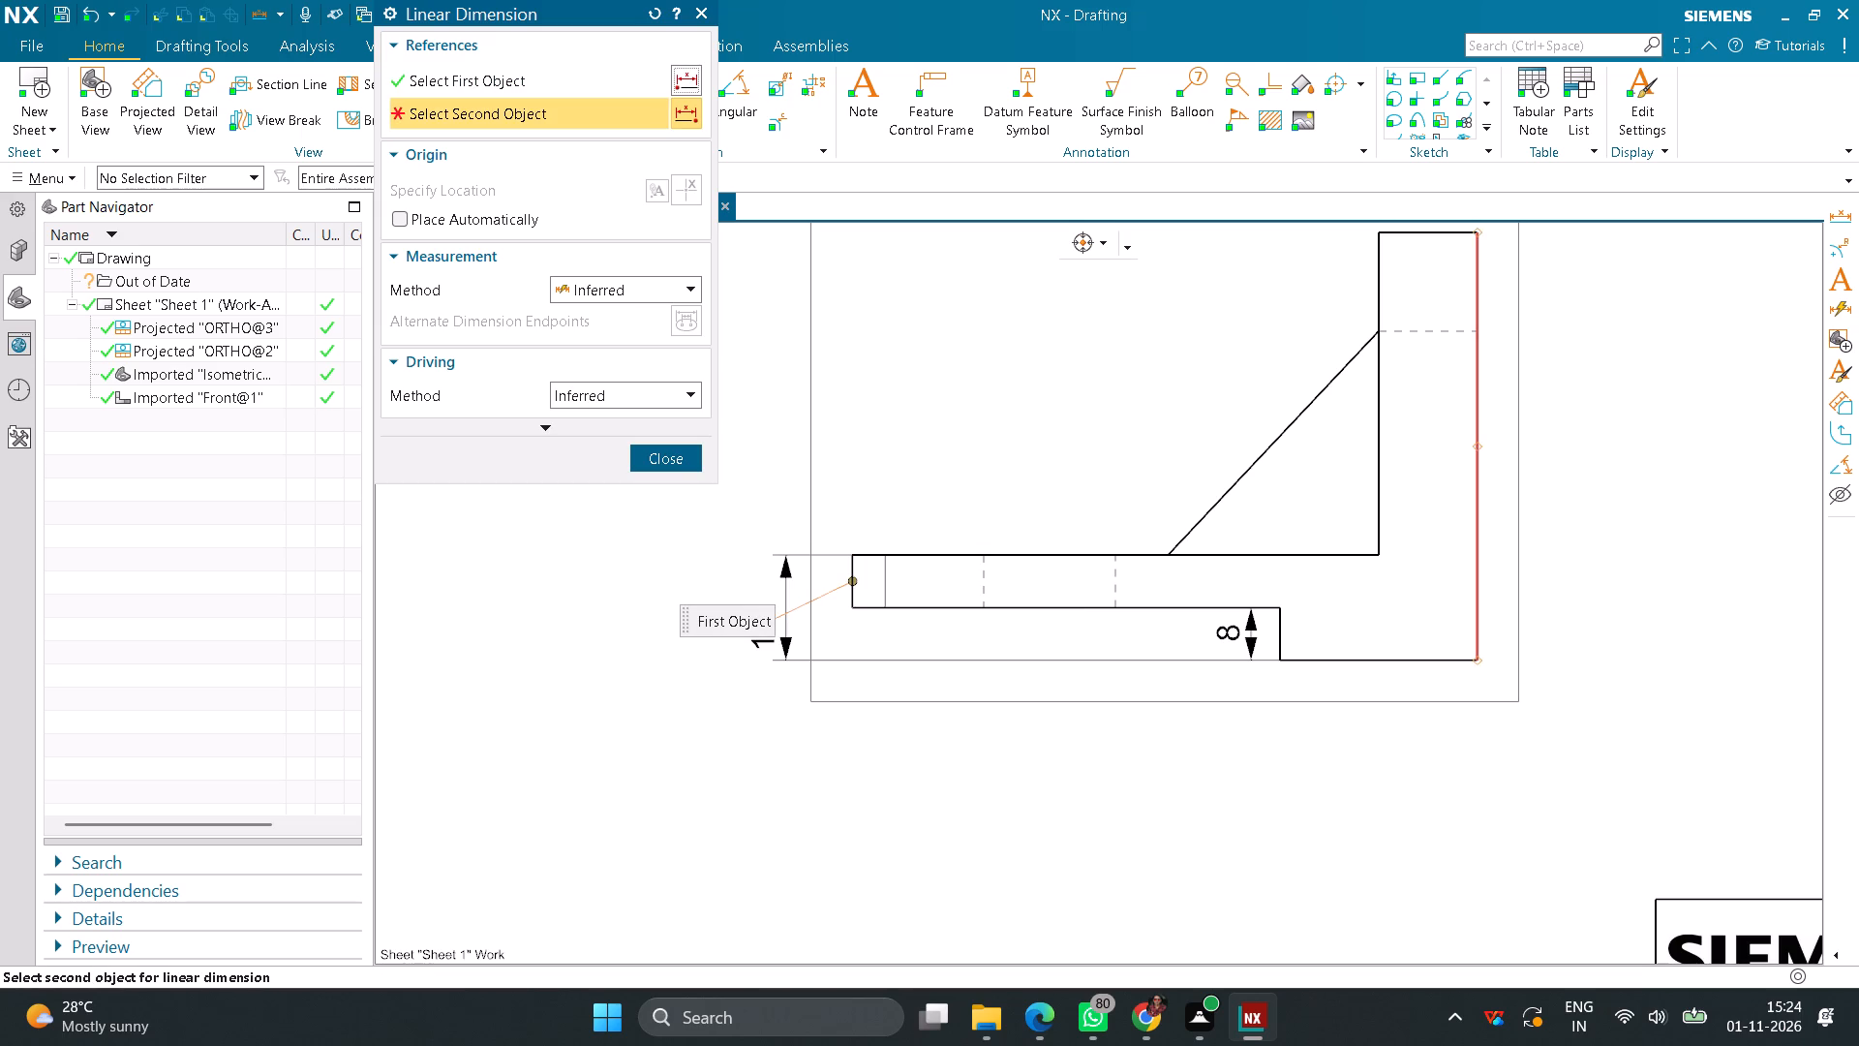
click(1479, 632)
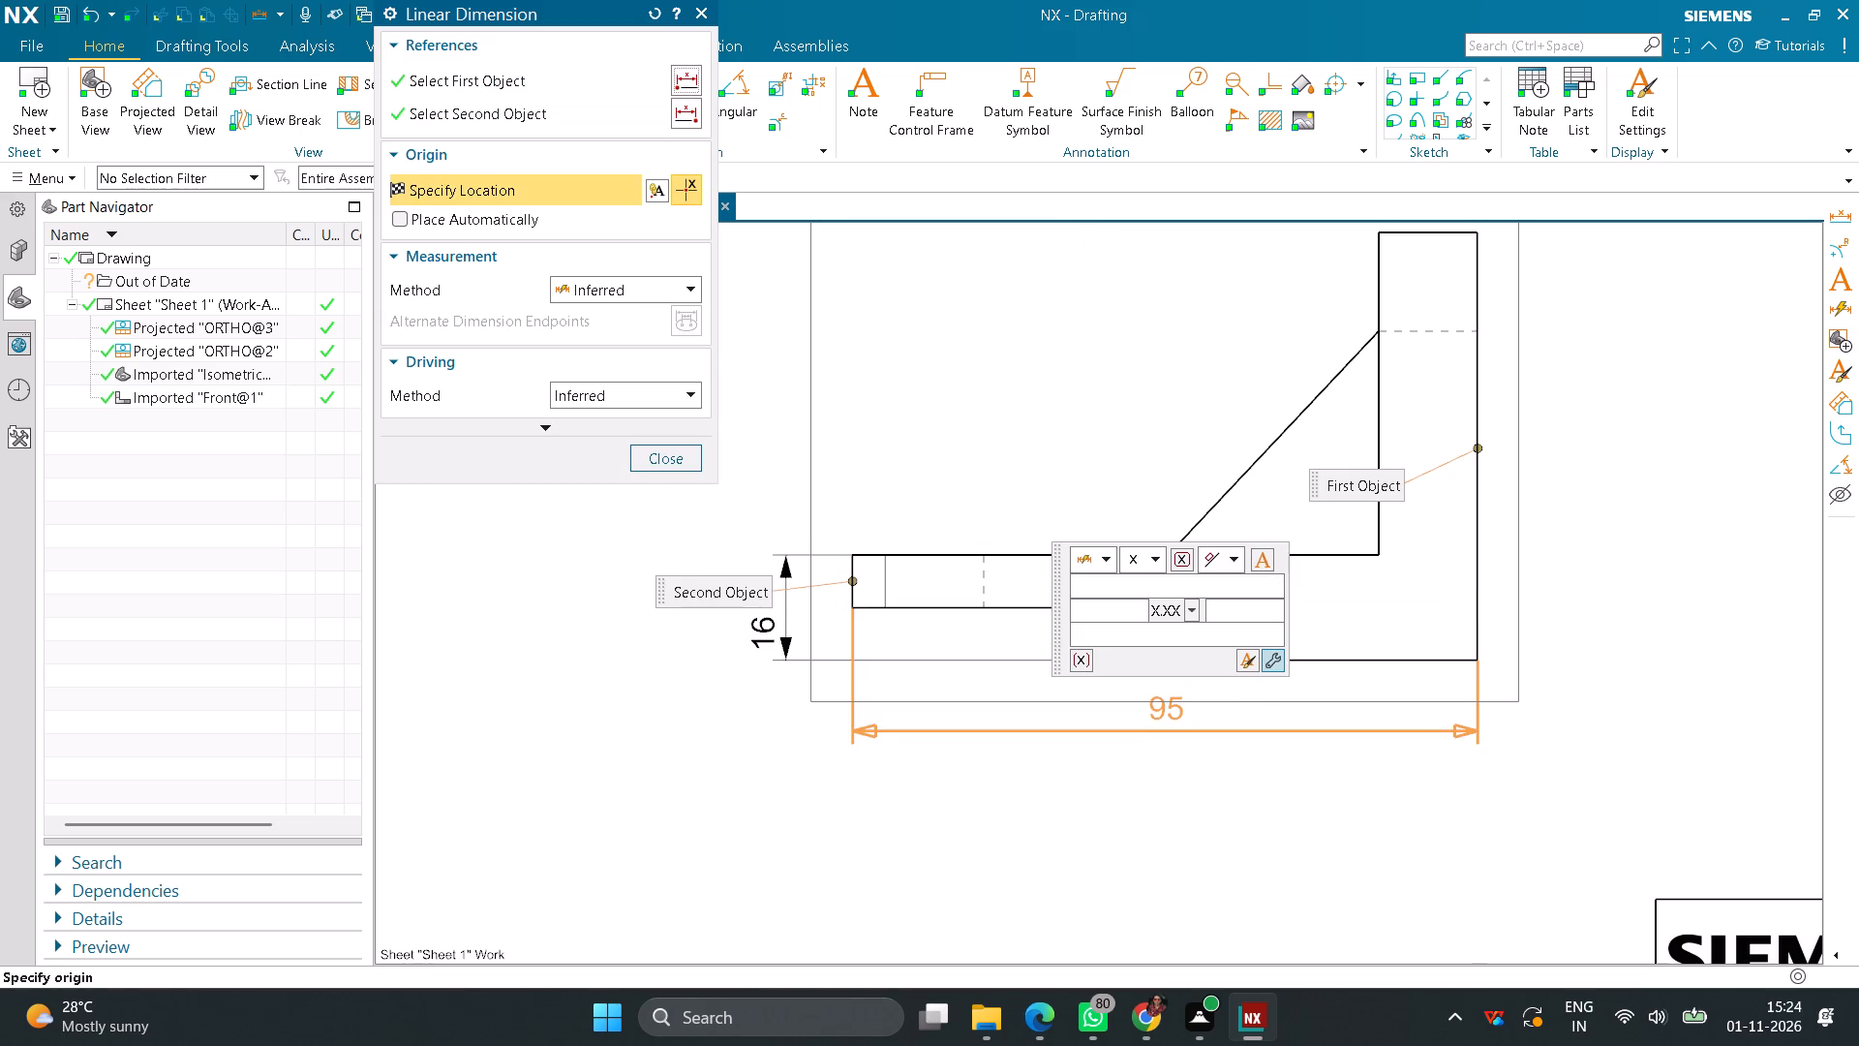
click(1173, 713)
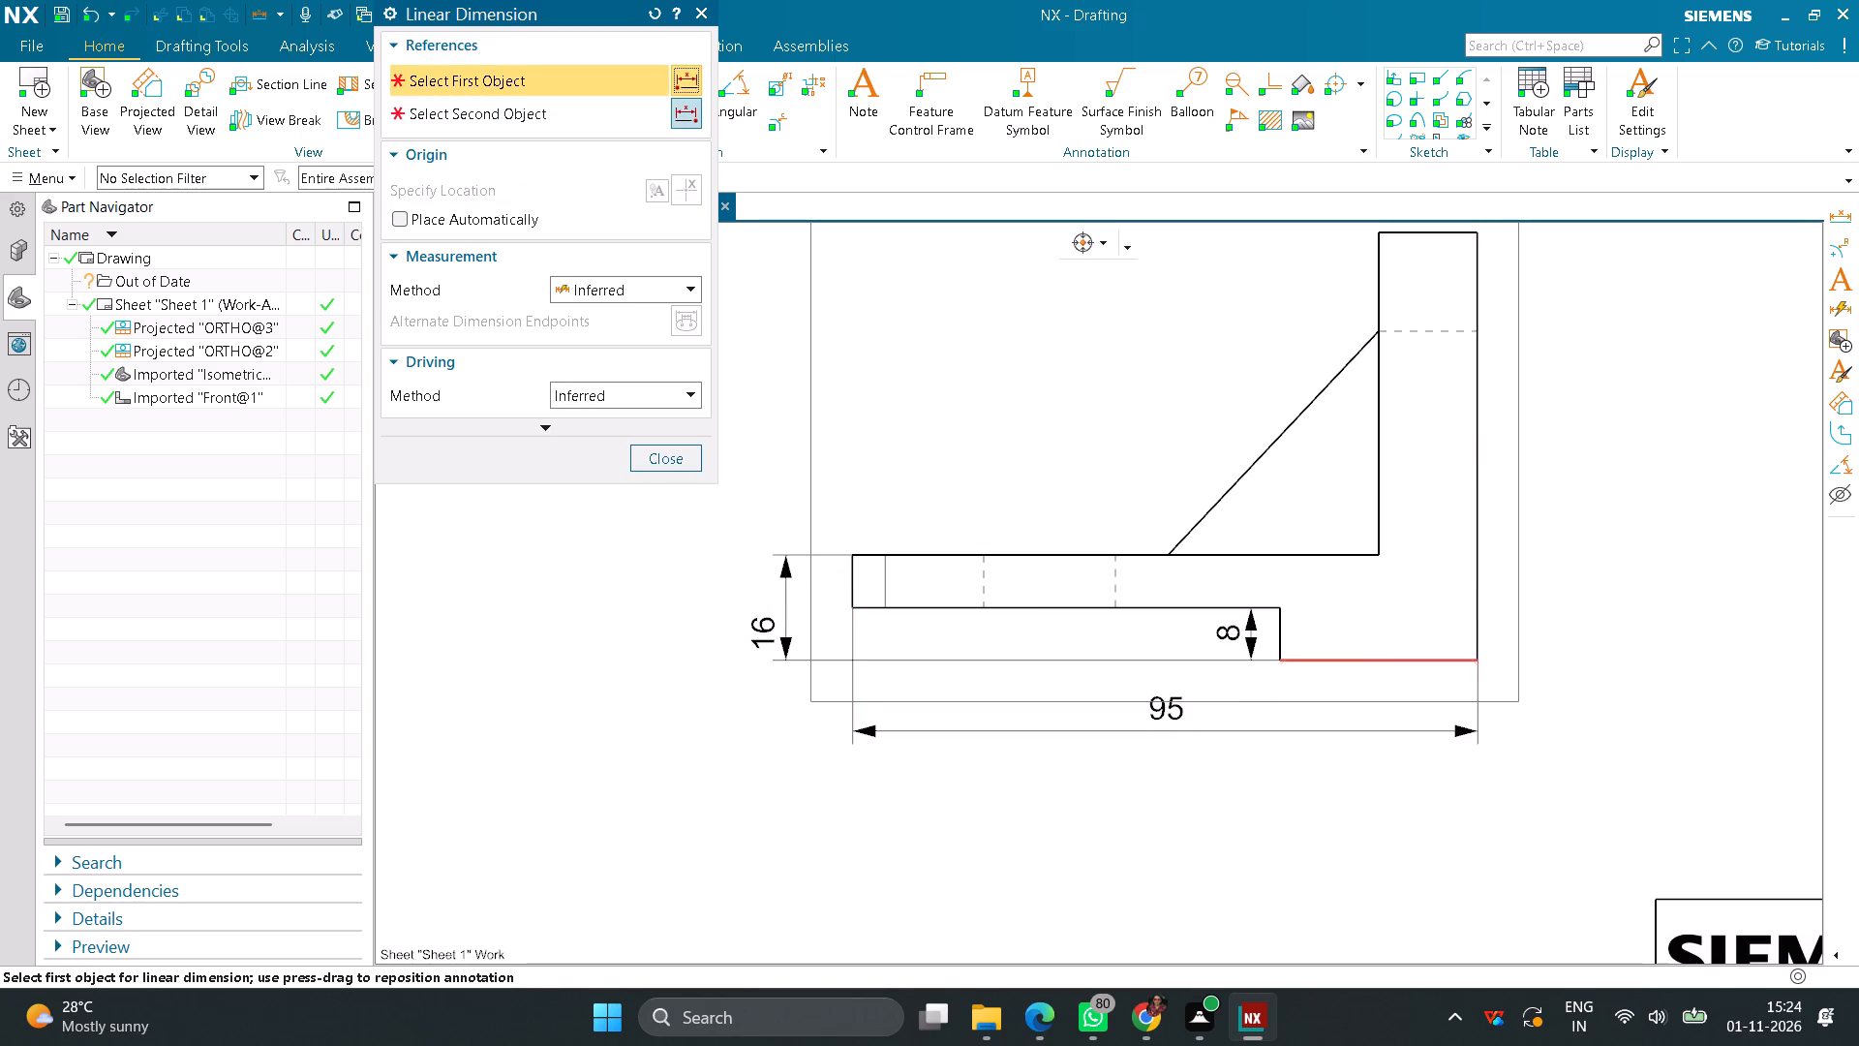
Dimension the lower foot's bottom edge in the side view, in line with the overall length dimension, and shift the row slightly farther below.
click(1366, 661)
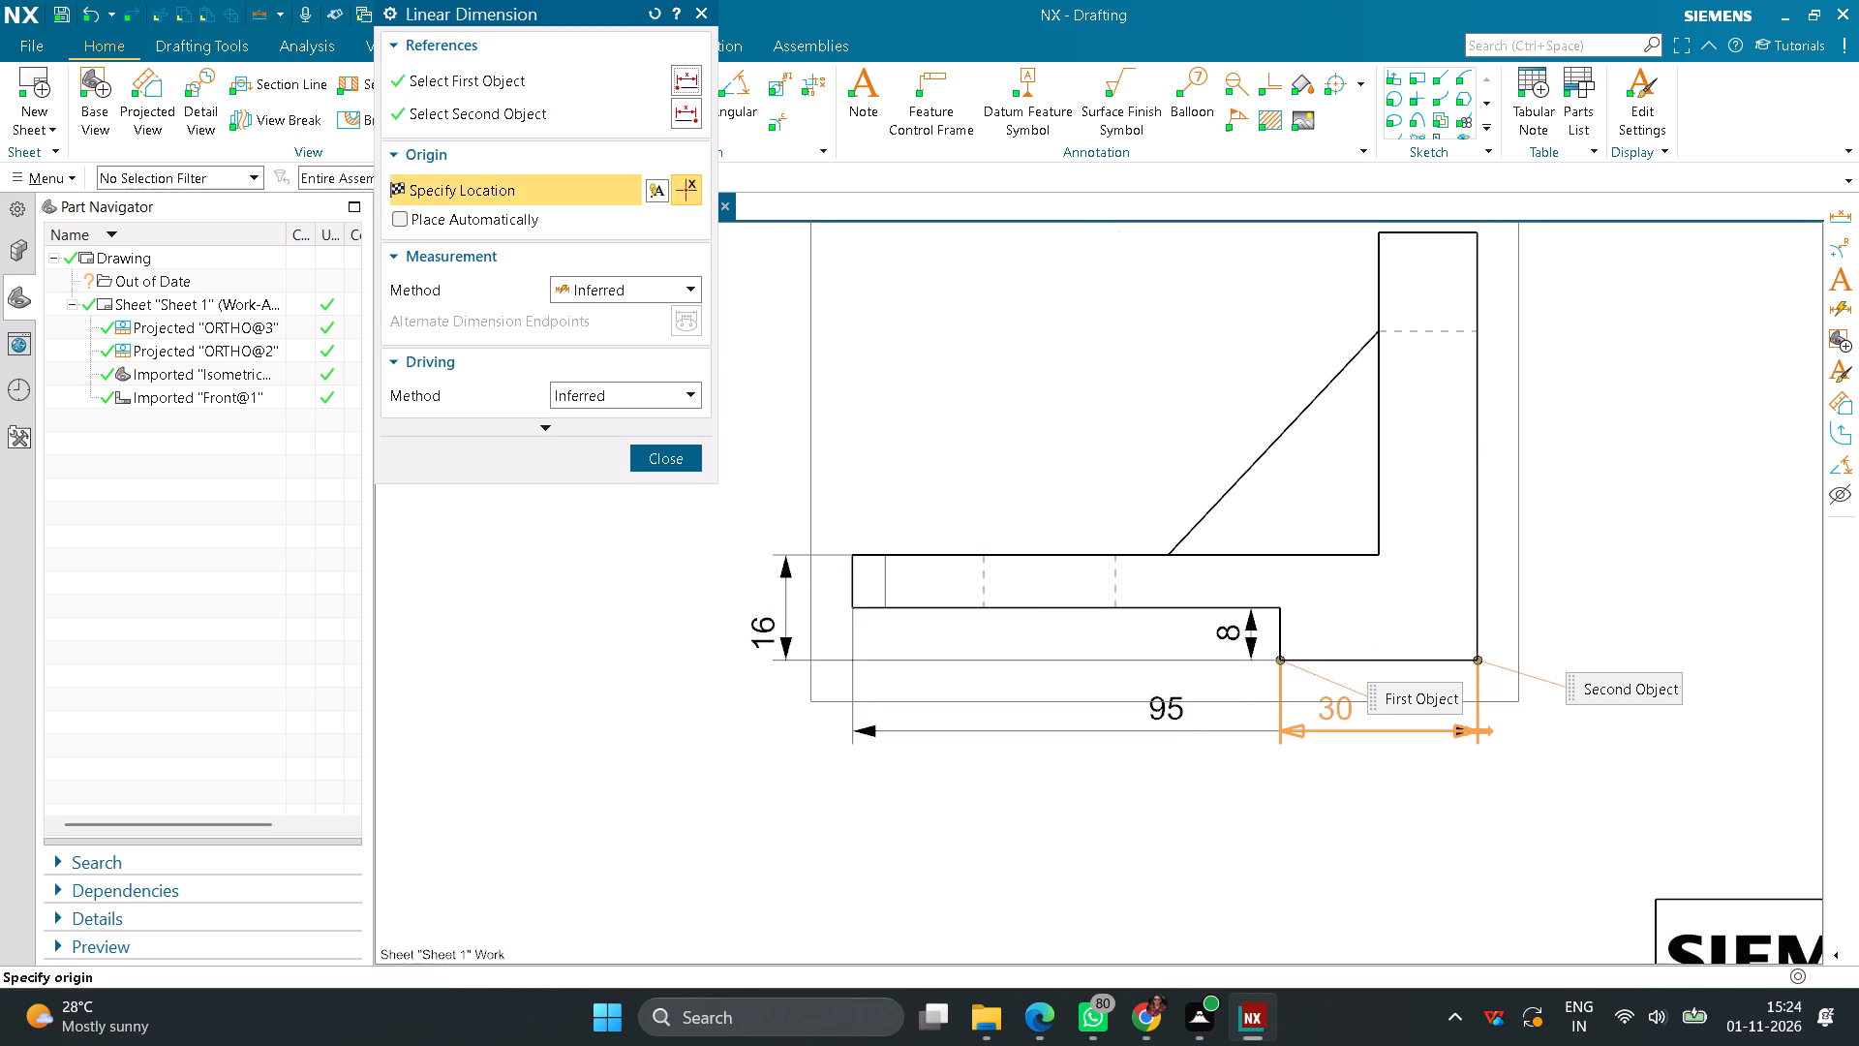
scroll(1323, 709, up, 2)
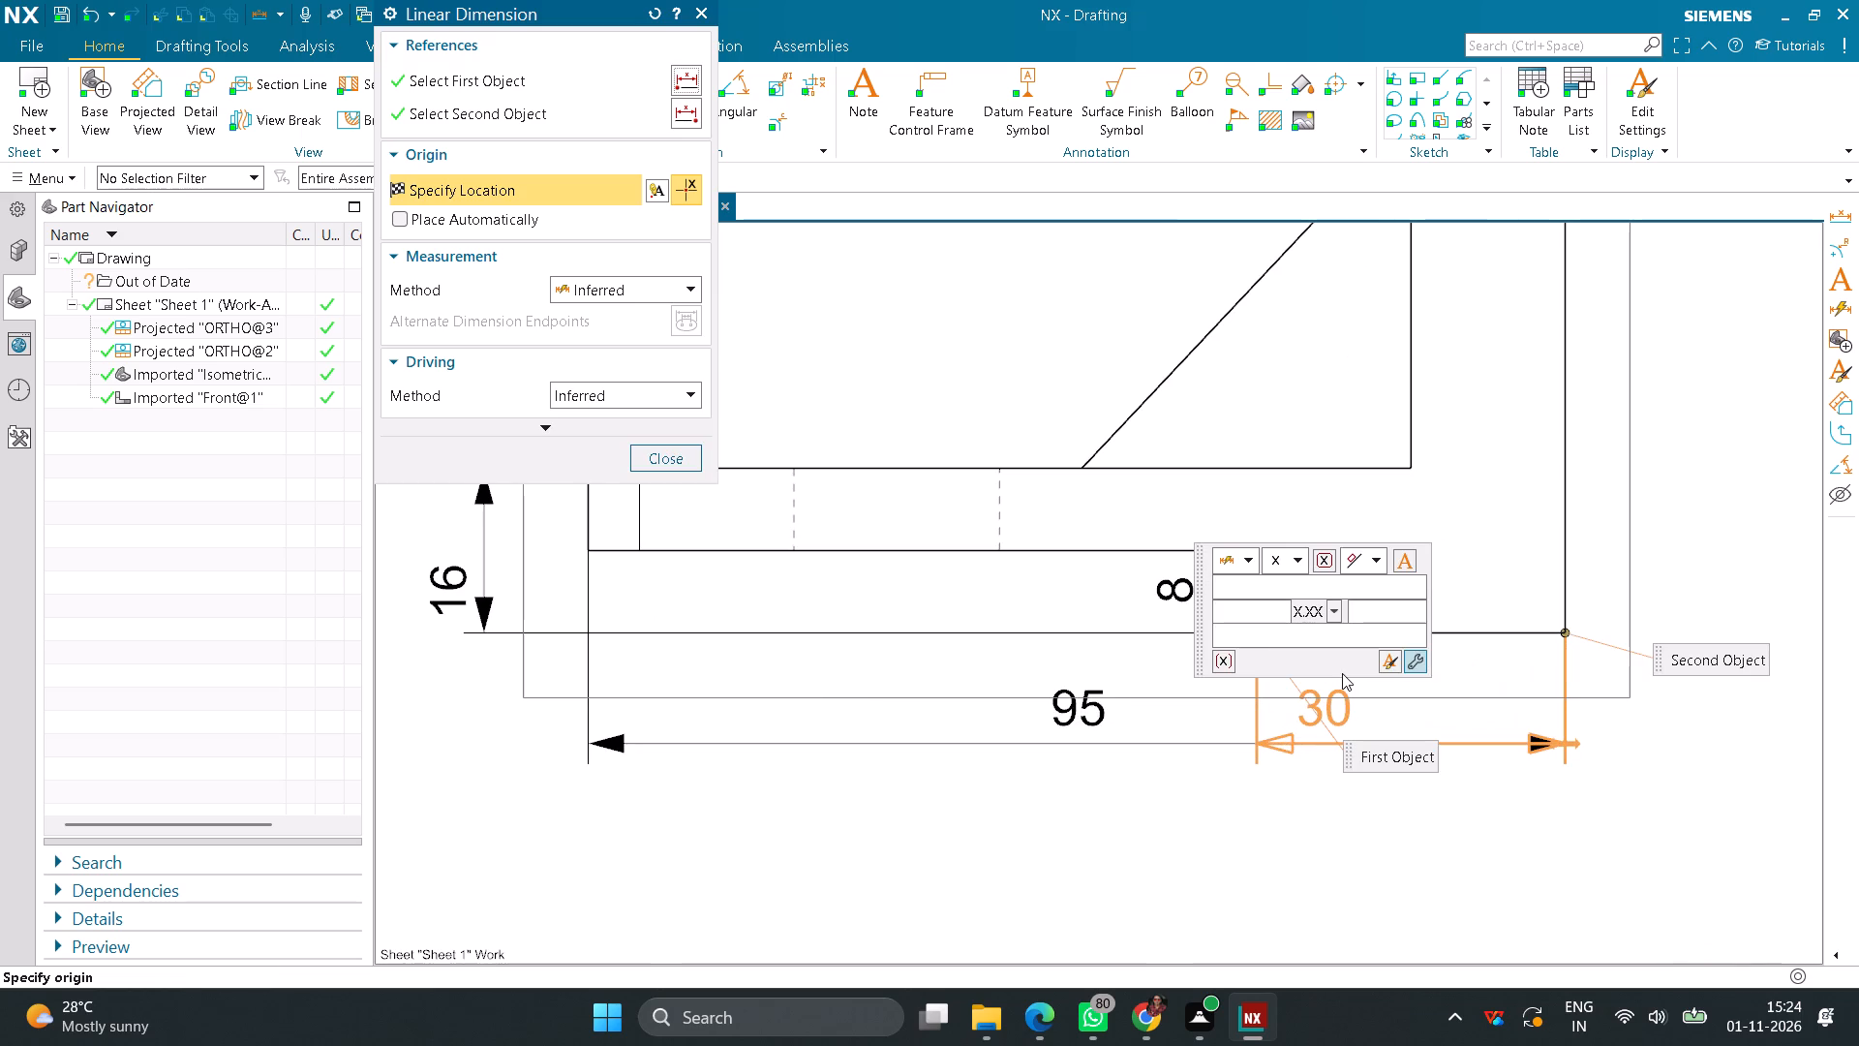
click(1358, 694)
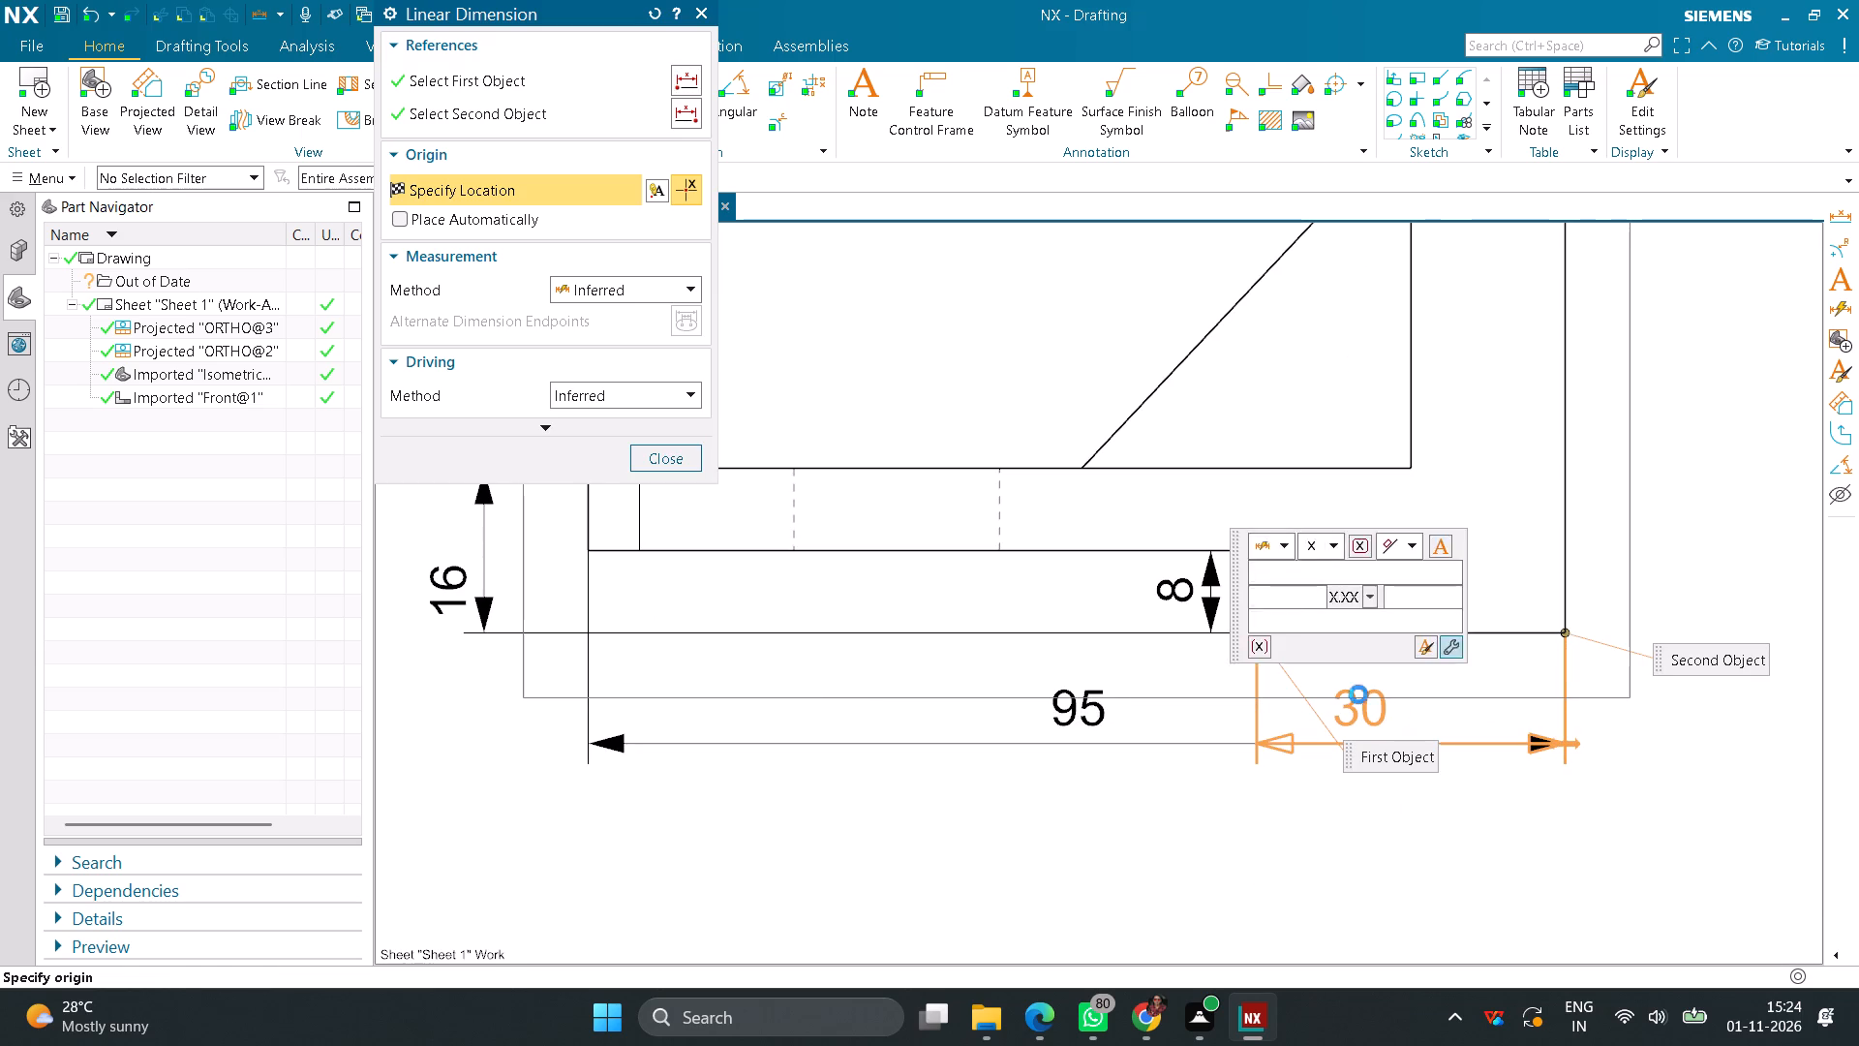
drag(1095, 707, 1095, 758)
Add a horizontal dimension from the rib's lower end to the upright's inner face in the side view, placed above the base plate.
scroll(1153, 711, down, 1)
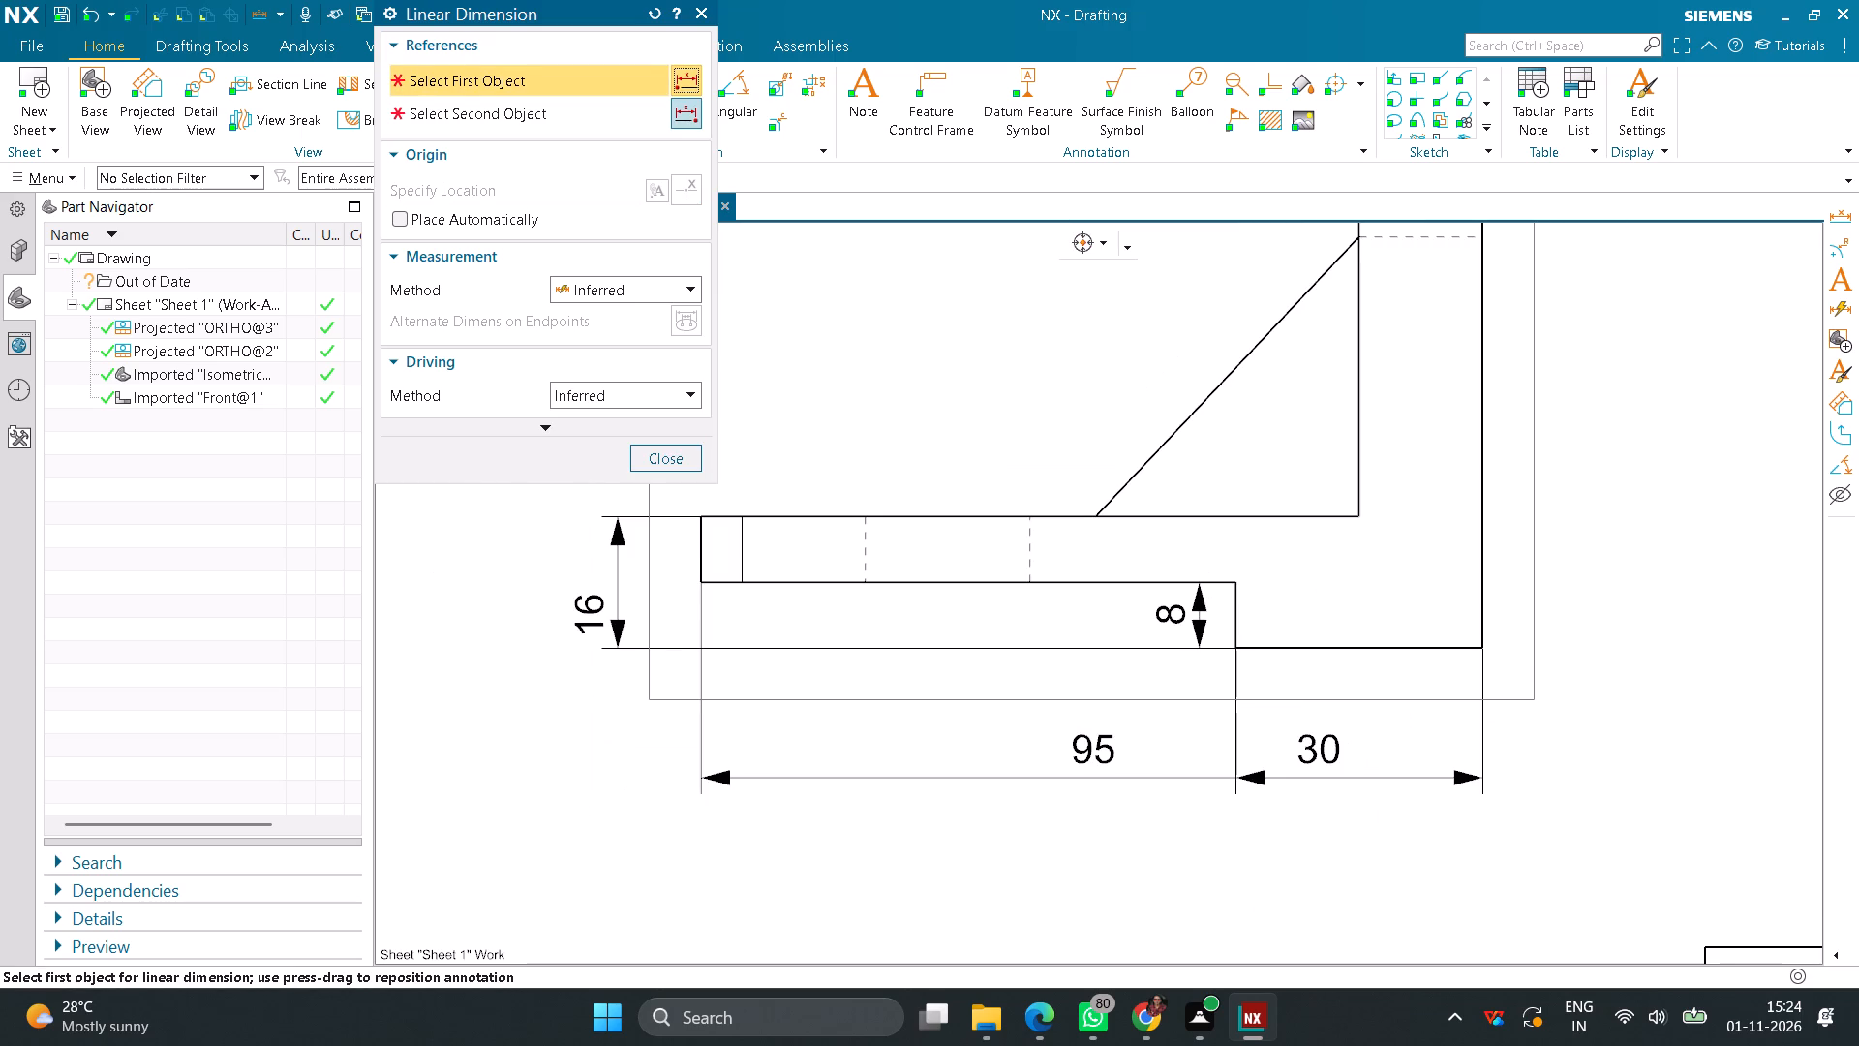
click(1101, 516)
click(1352, 444)
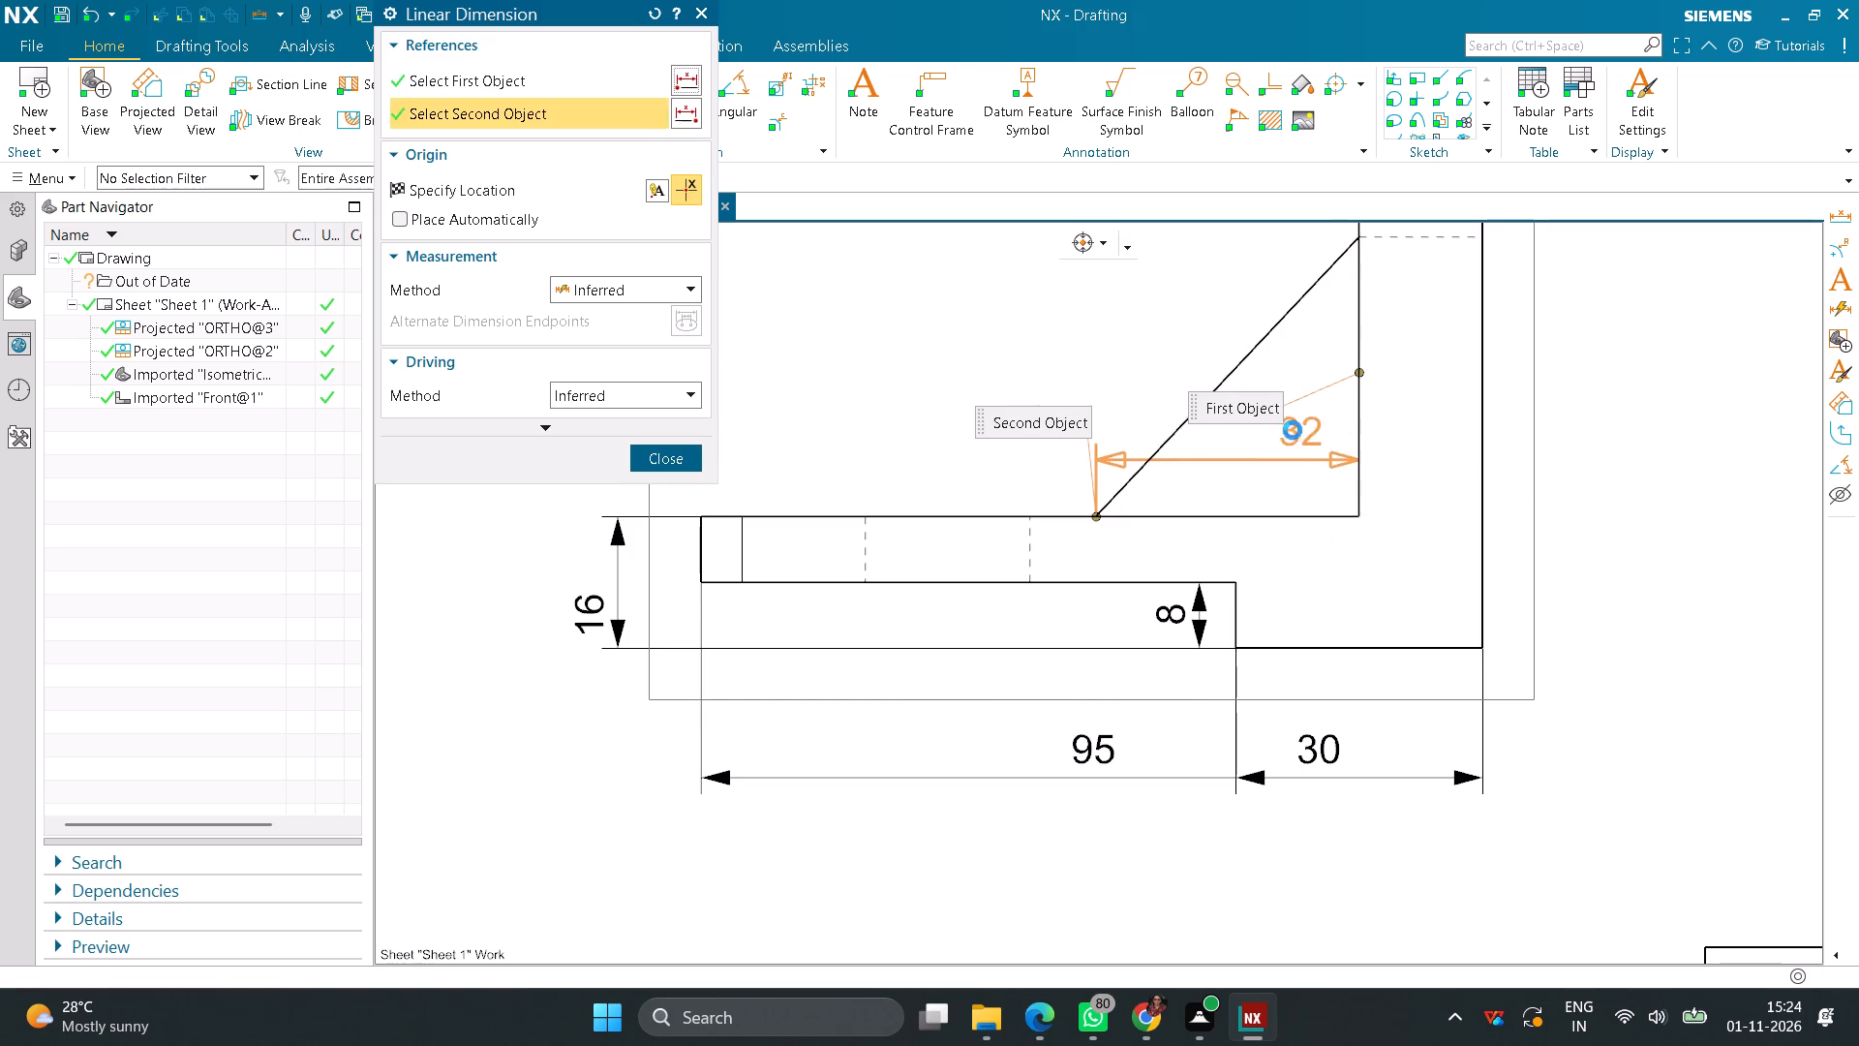
click(1003, 363)
Dimension the upright's top edge thickness in the side view, placed just above the edge.
scroll(1146, 464, down, 3)
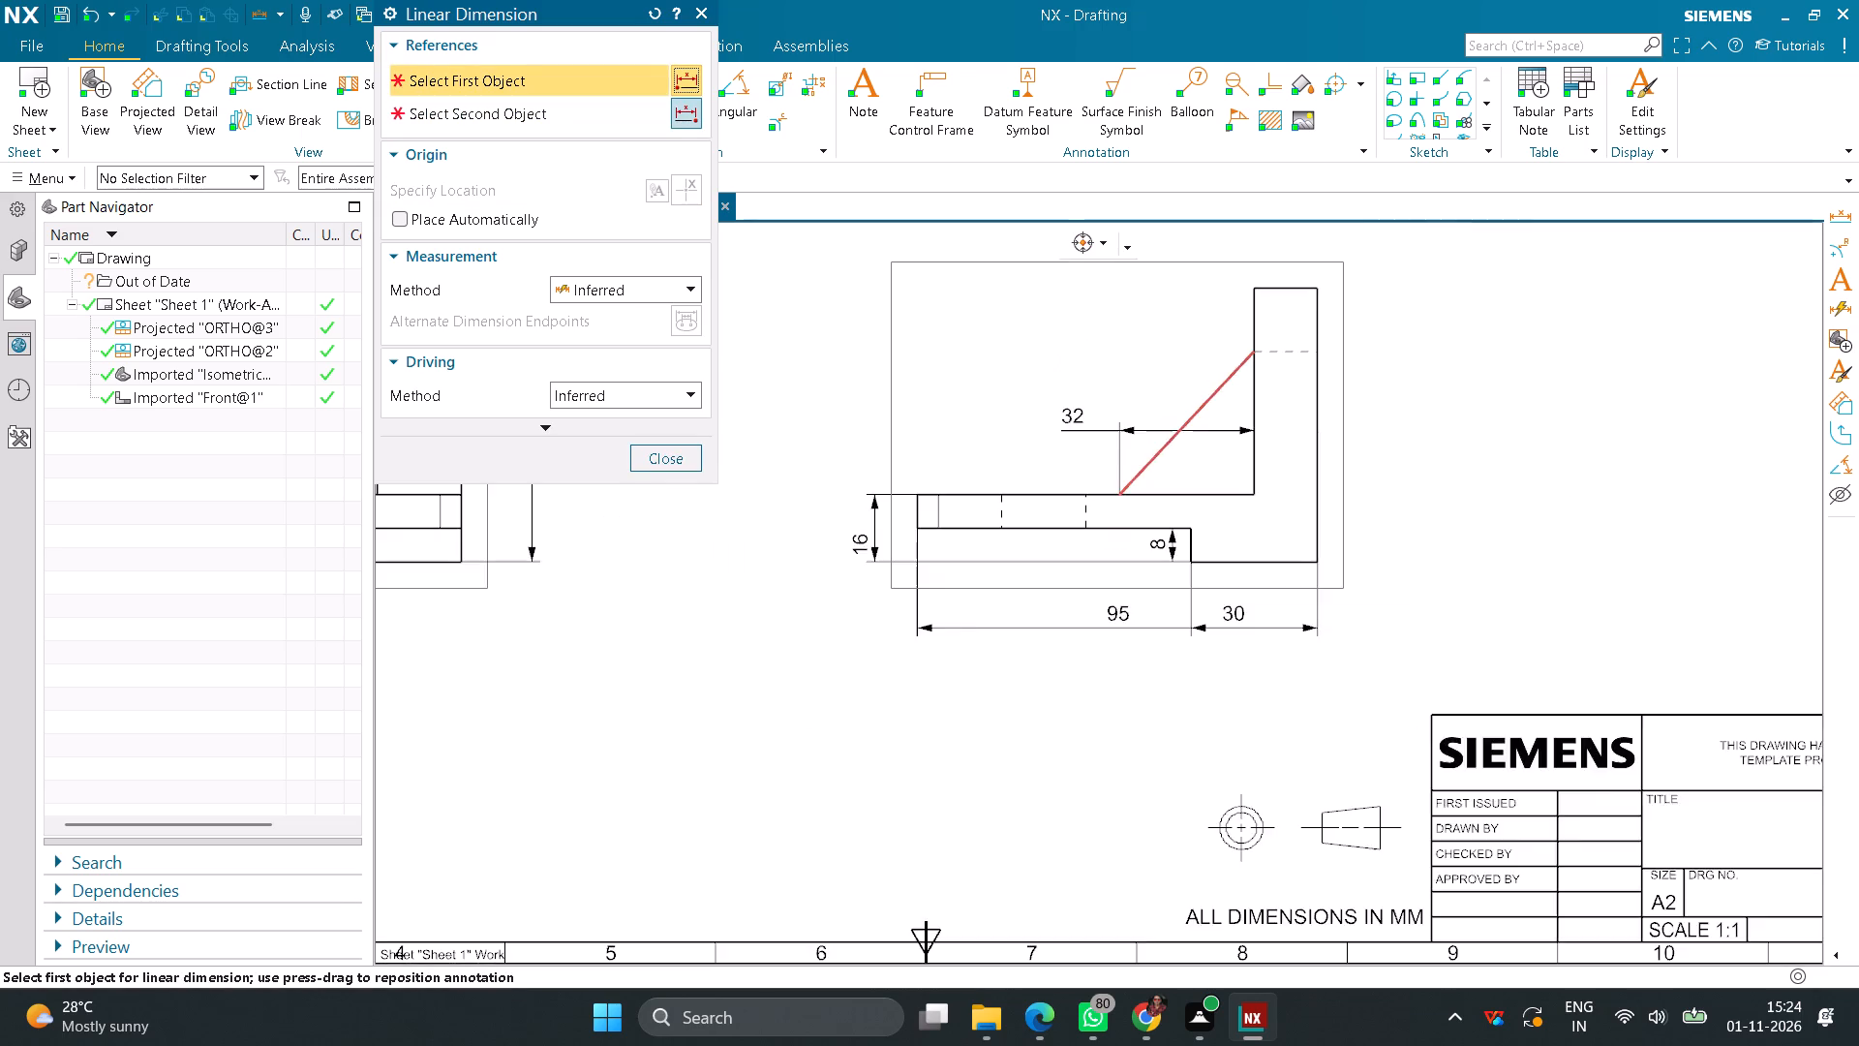
scroll(1143, 480, down, 3)
scroll(1221, 356, up, 2)
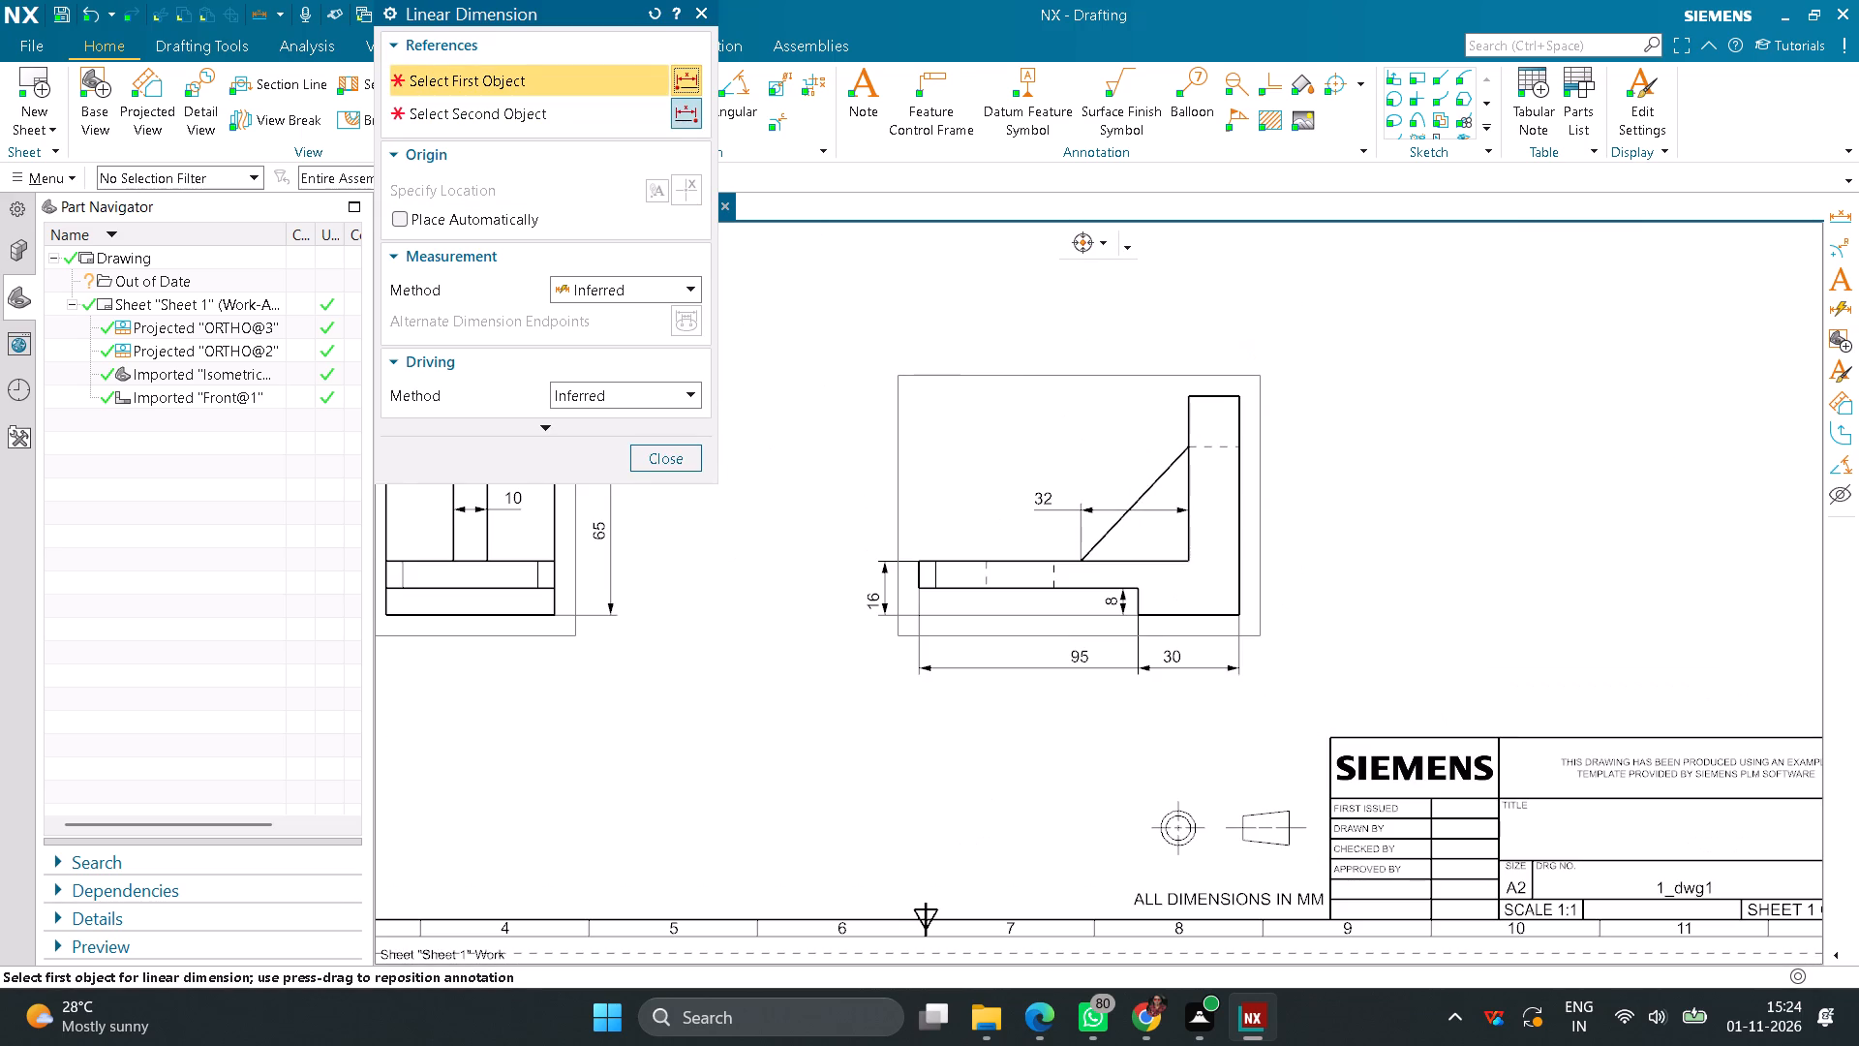
scroll(1217, 356, up, 6)
click(1158, 506)
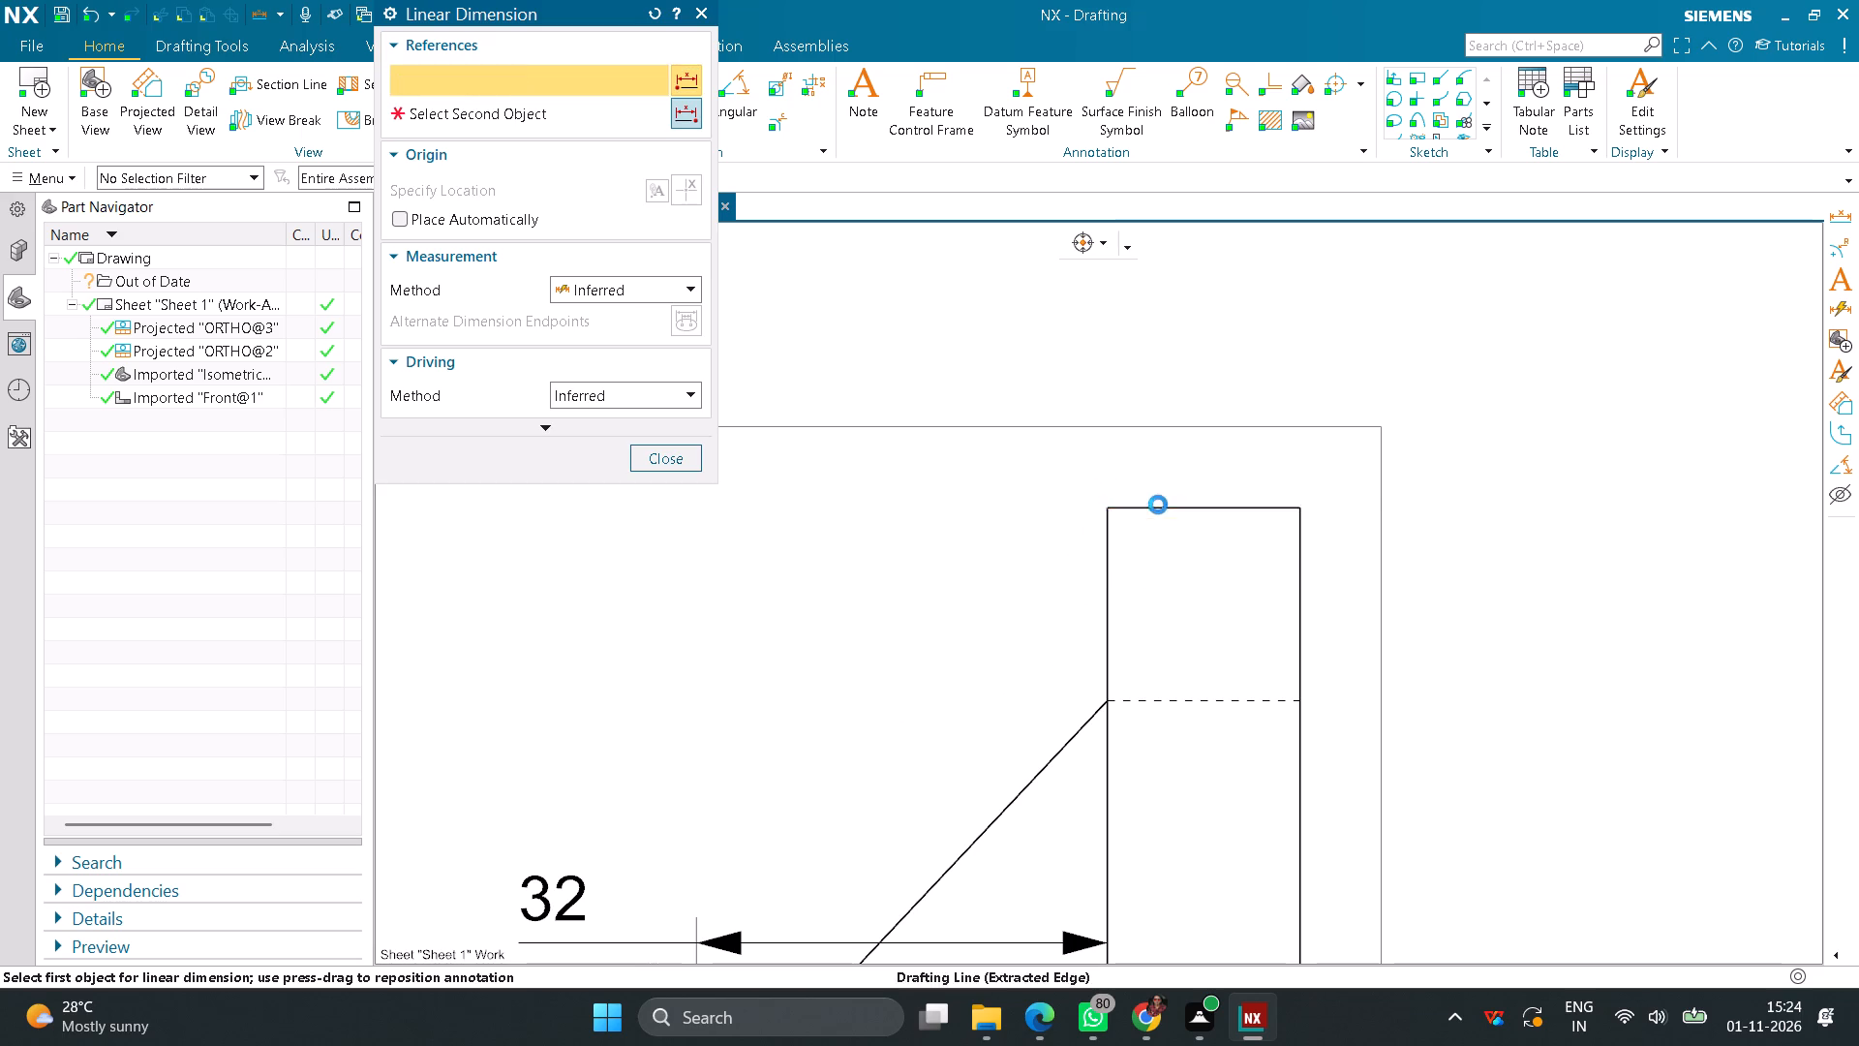
click(1164, 445)
Add a horizontal dimension from the hole's centre mark to the plate's right edge, placed below the top view.
scroll(1251, 461, down, 5)
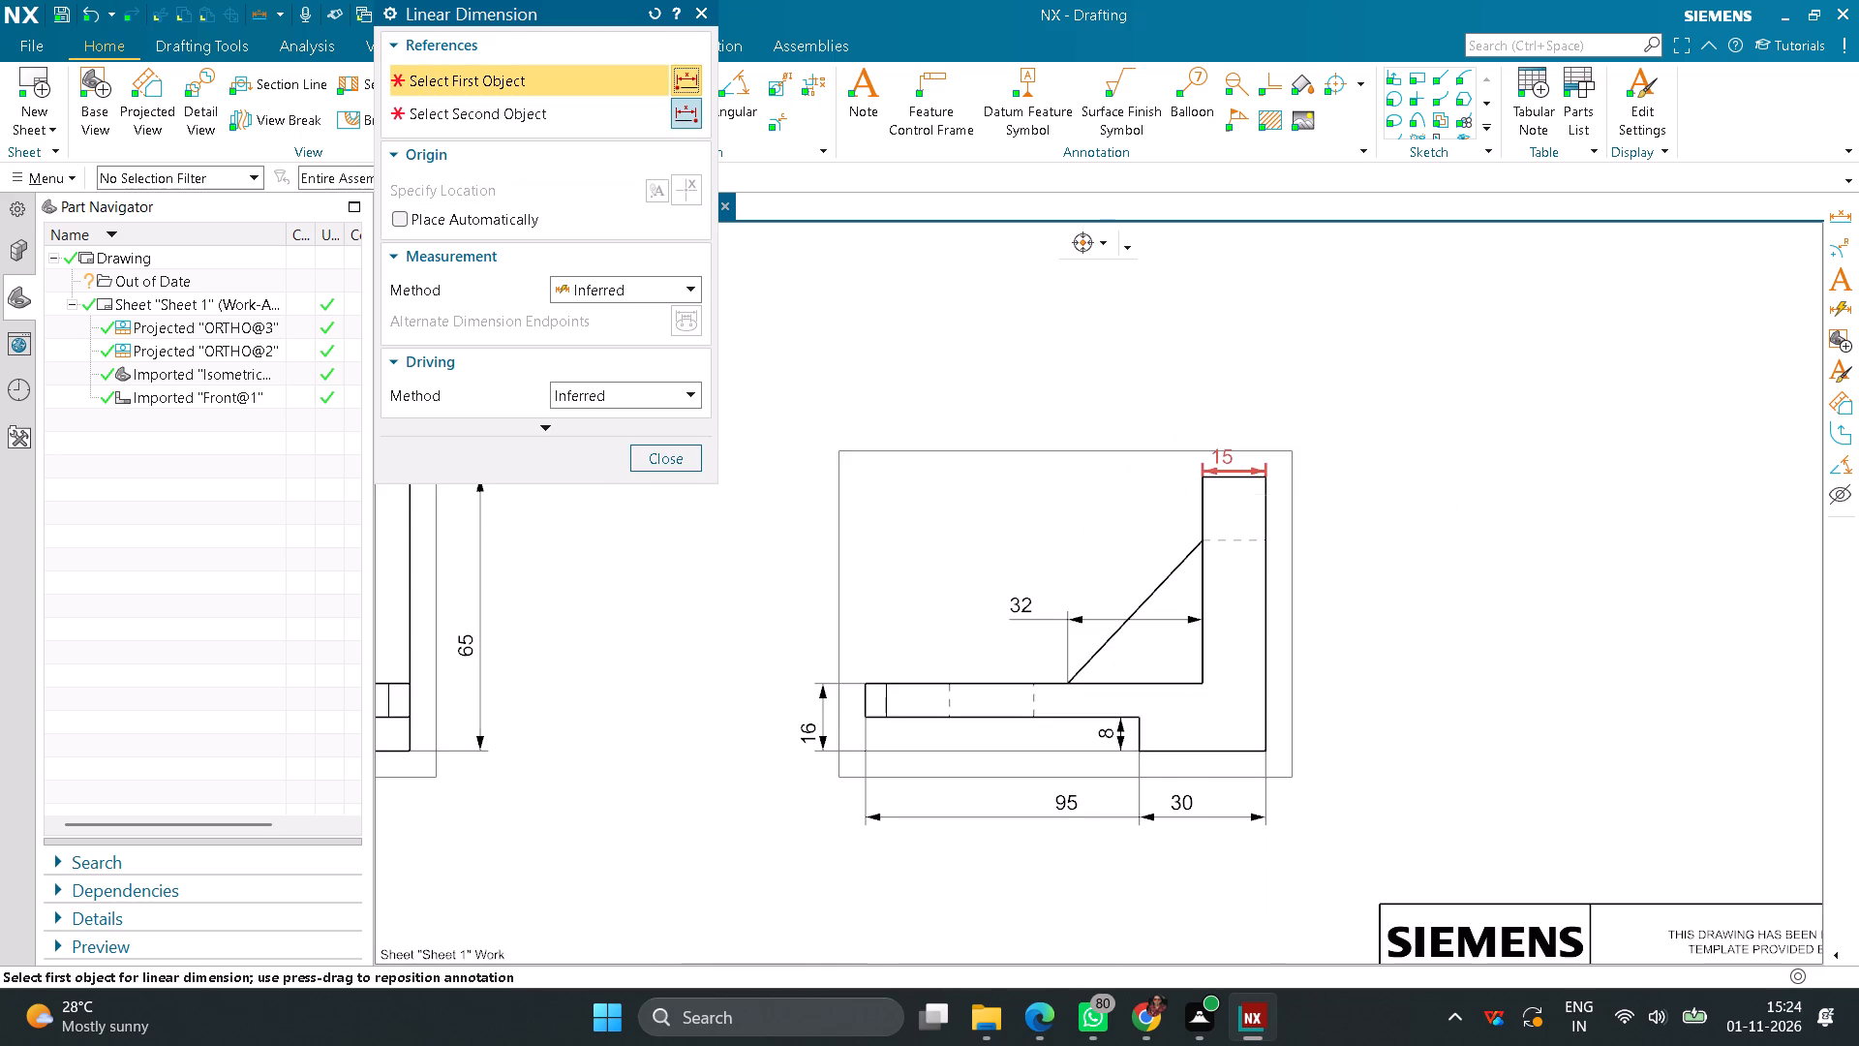
scroll(1013, 582, down, 2)
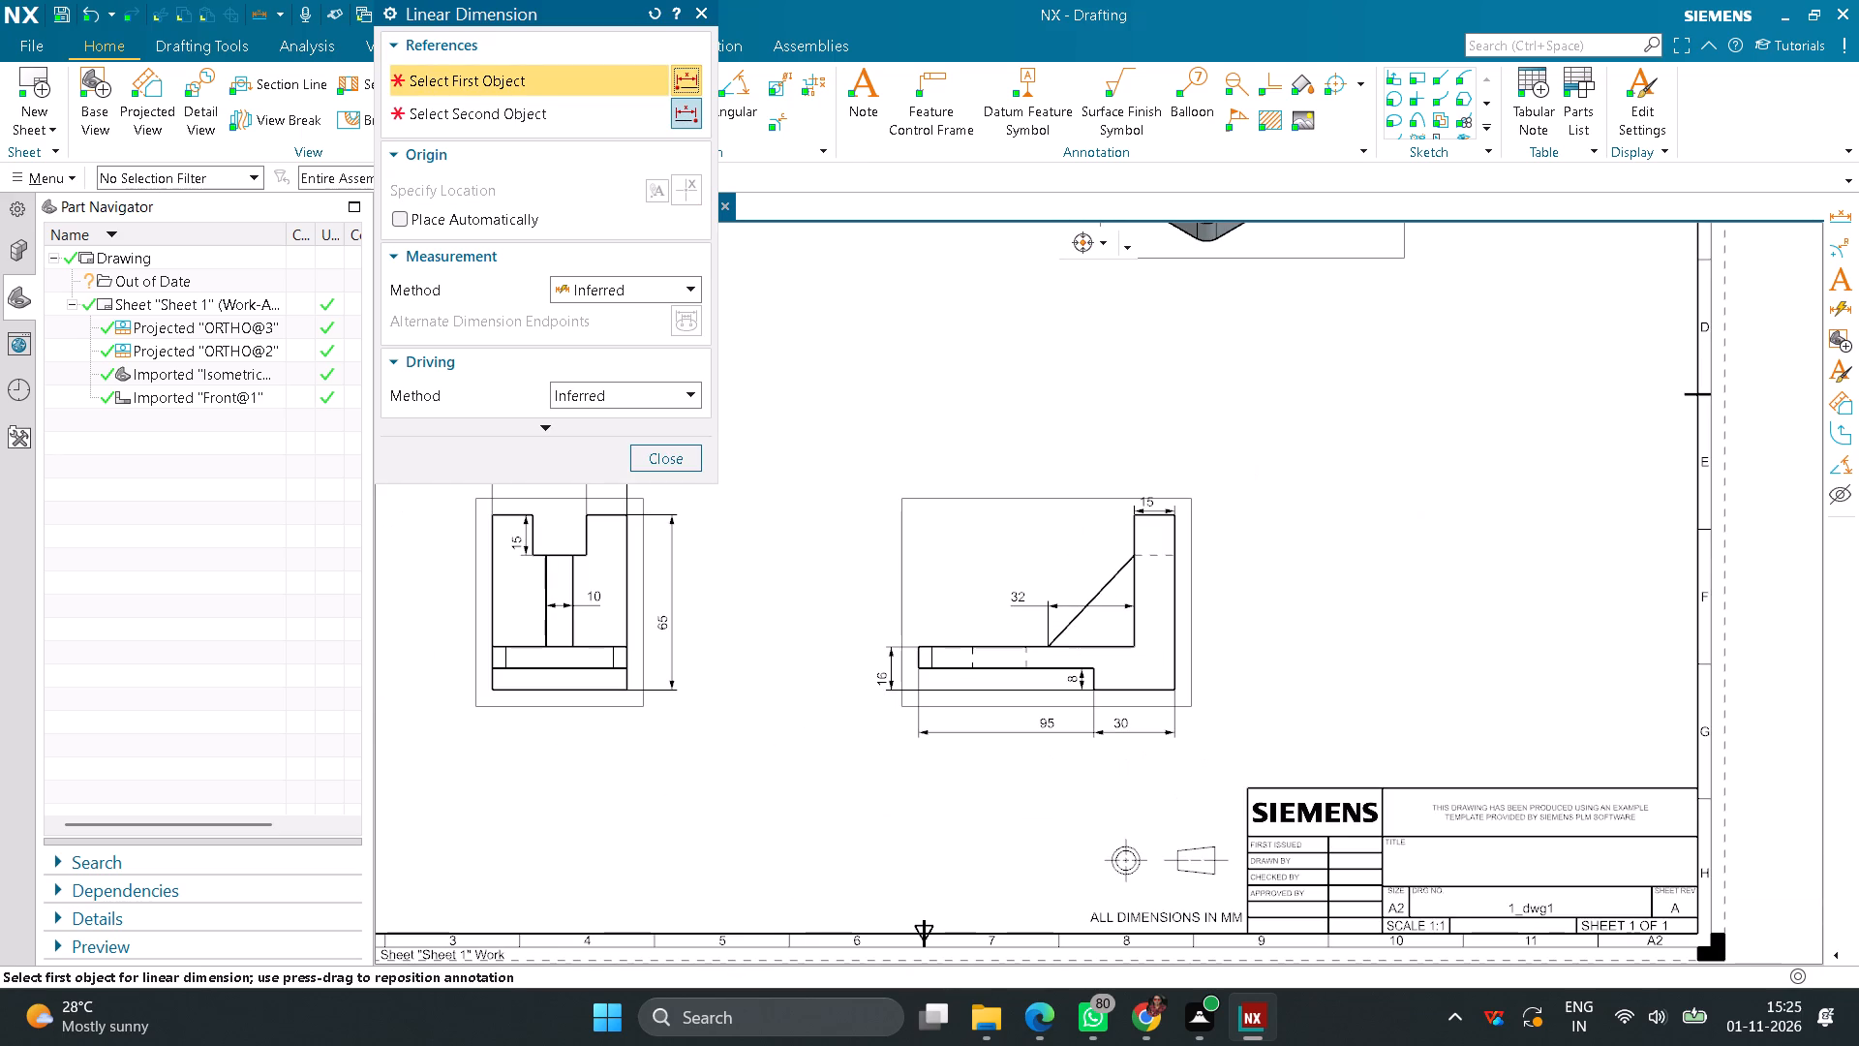
scroll(861, 466, down, 2)
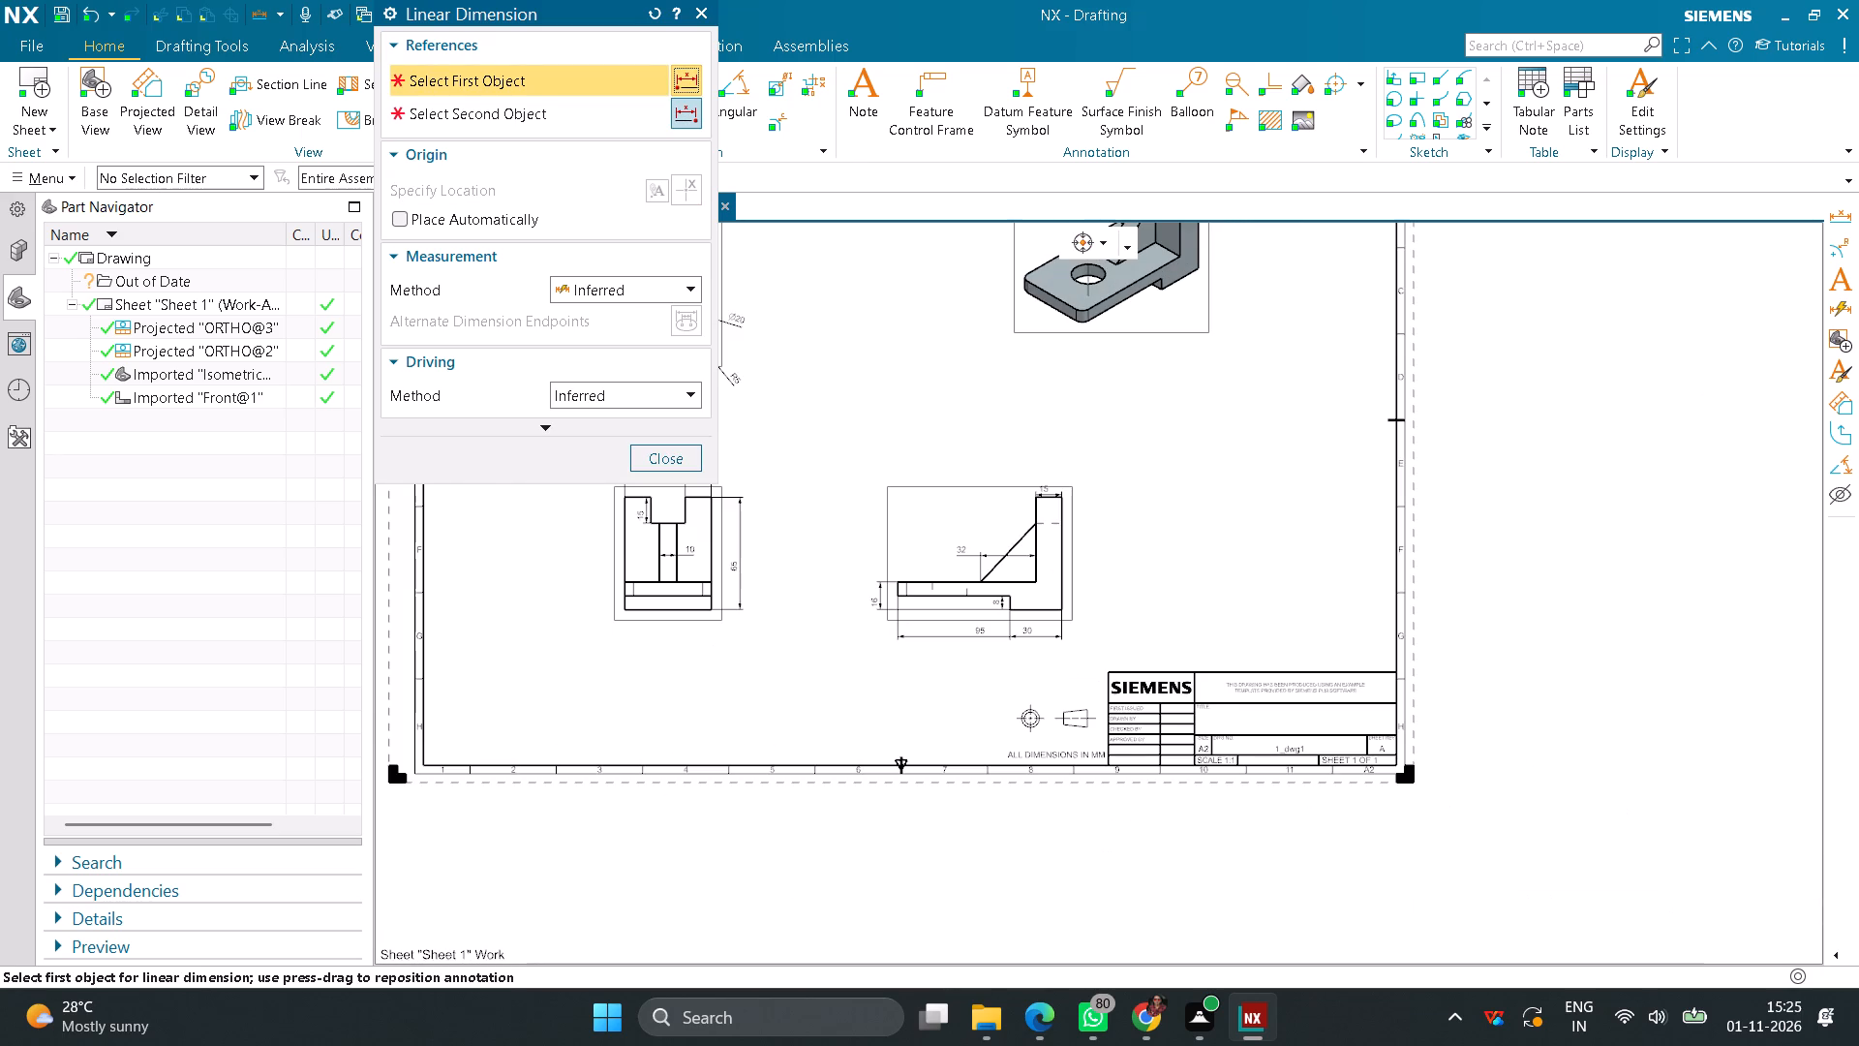
middle_drag(862, 453, 984, 540)
right_drag(862, 454, 984, 540)
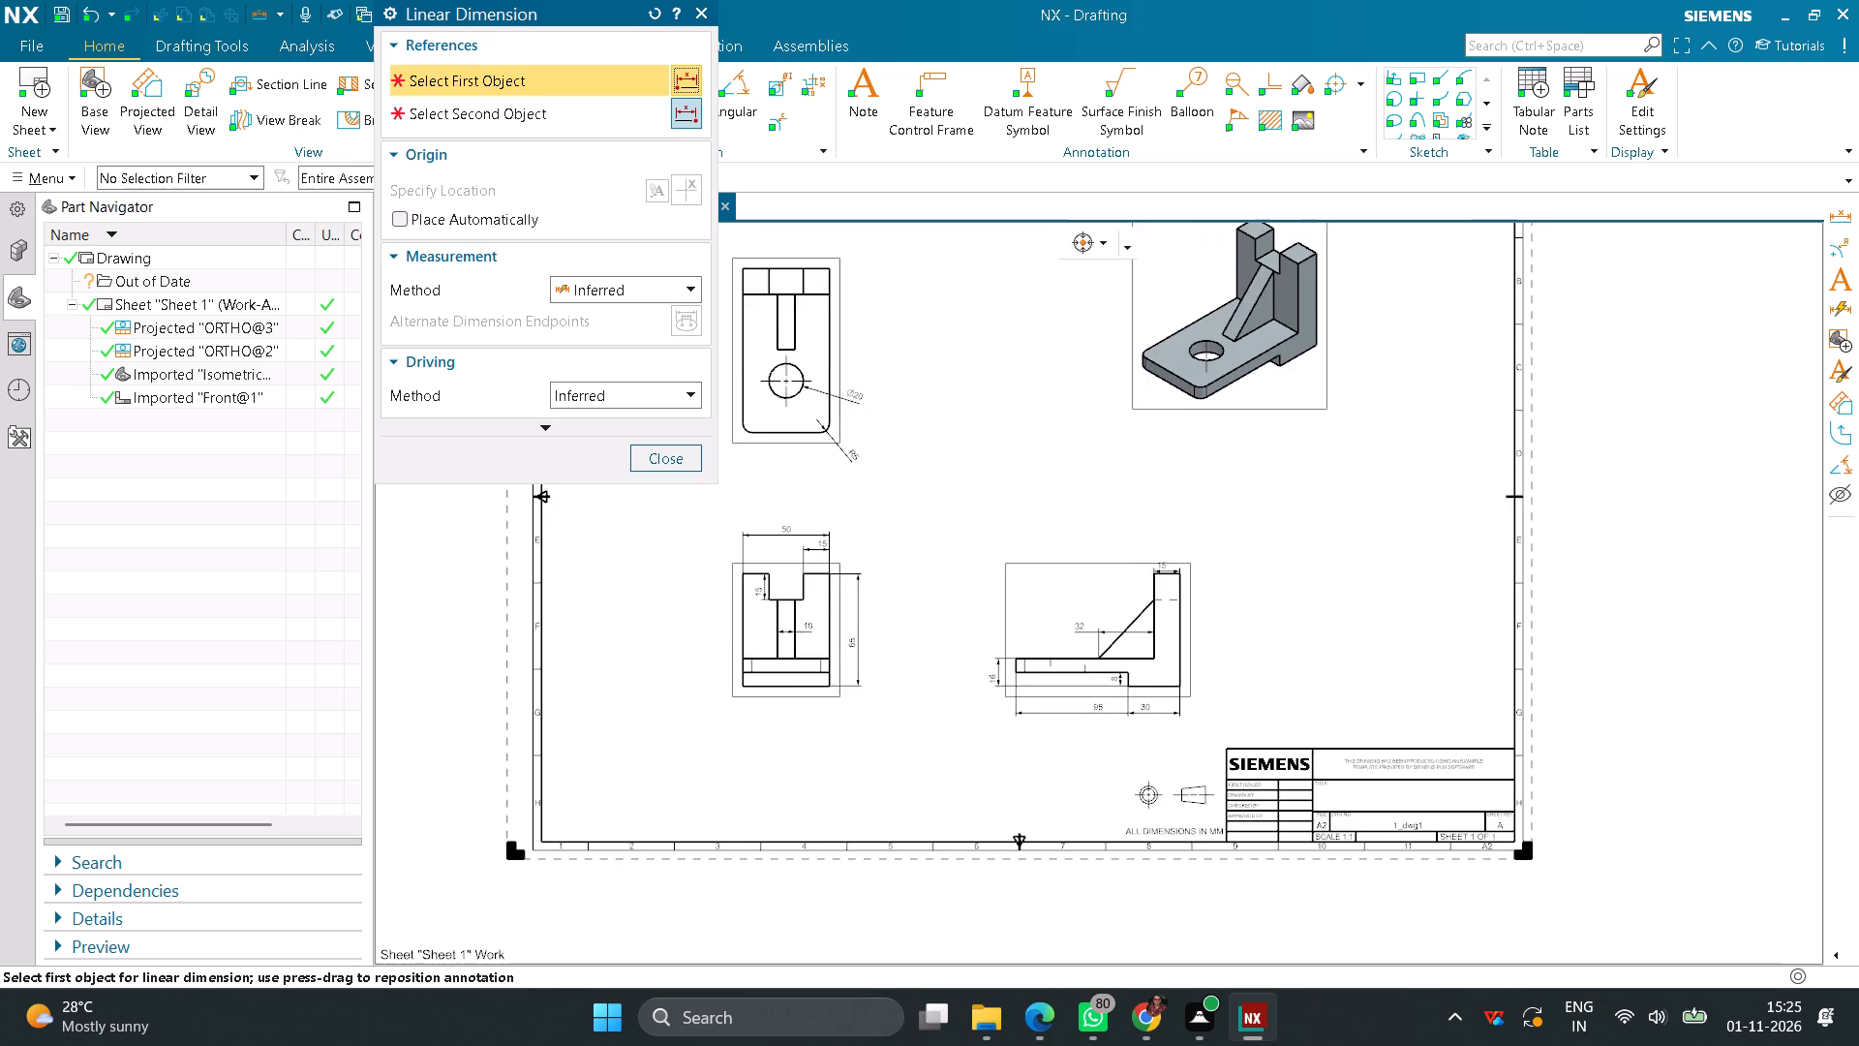
right_drag(984, 540, 1145, 663)
middle_drag(984, 540, 1145, 663)
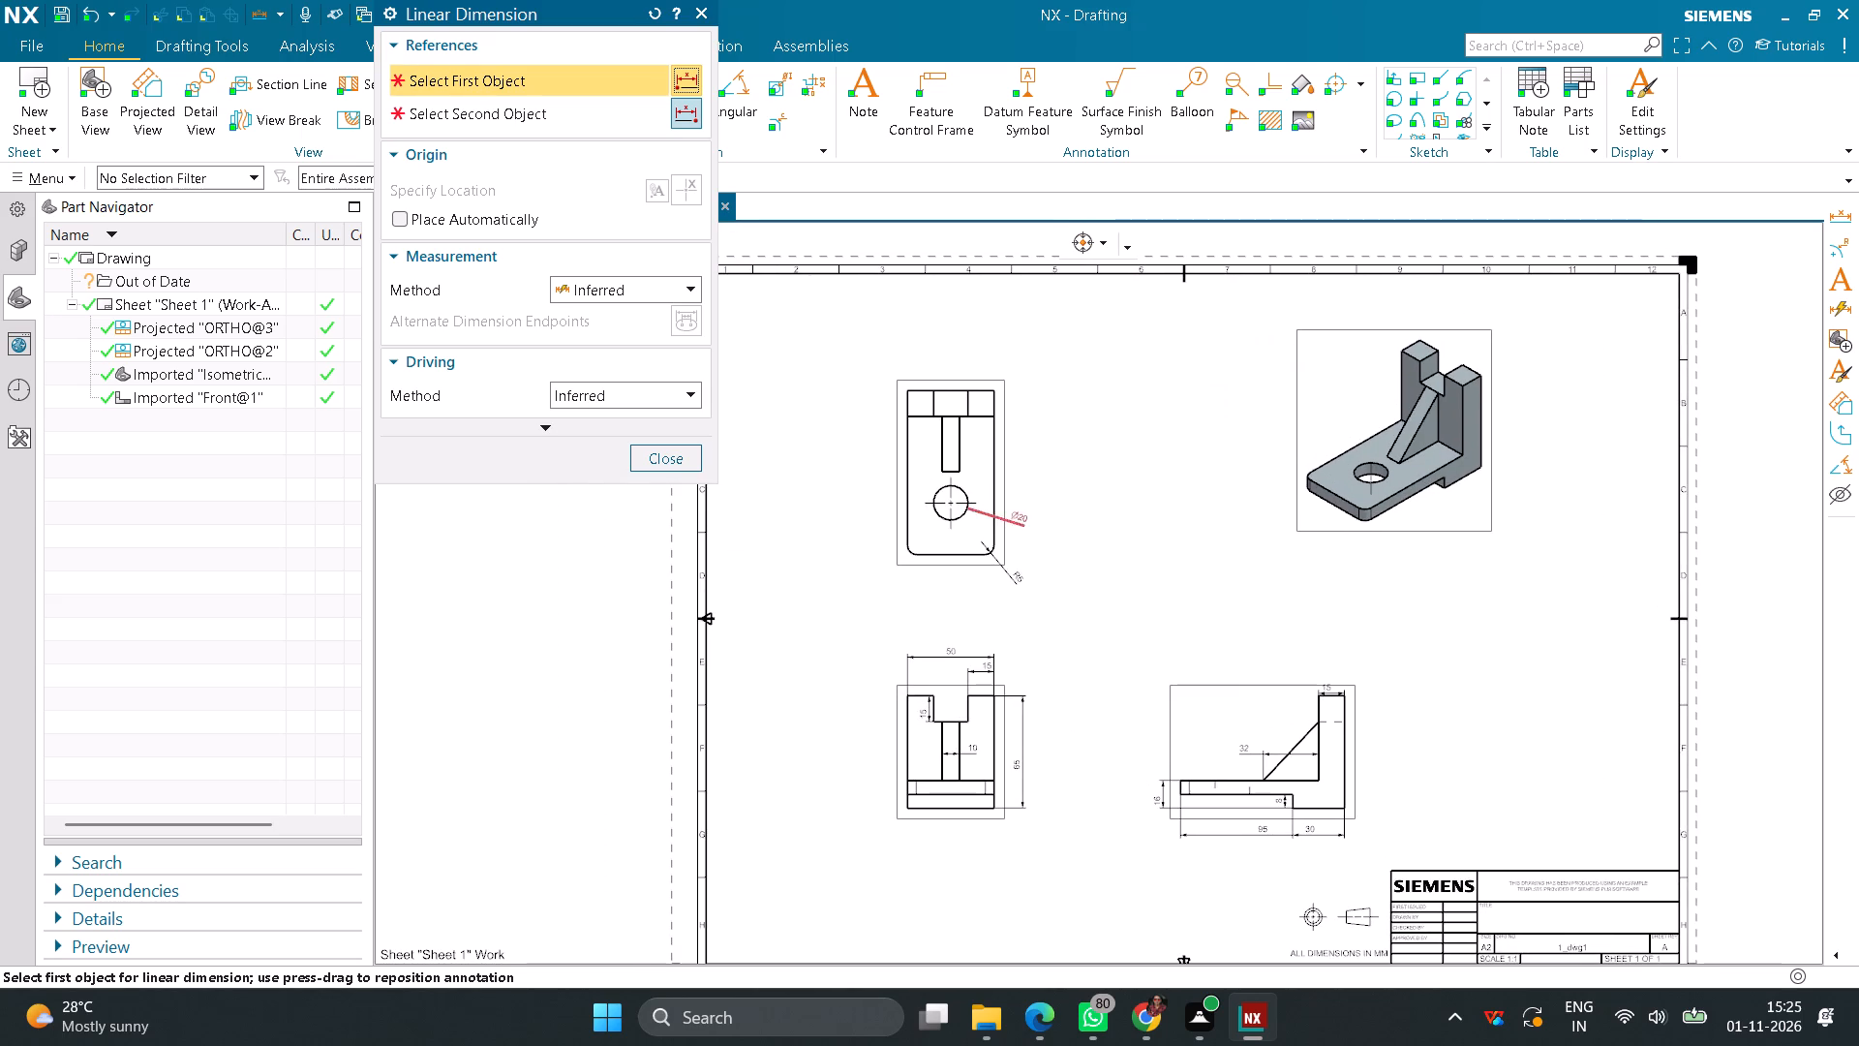
scroll(1007, 515, up, 2)
scroll(923, 482, up, 4)
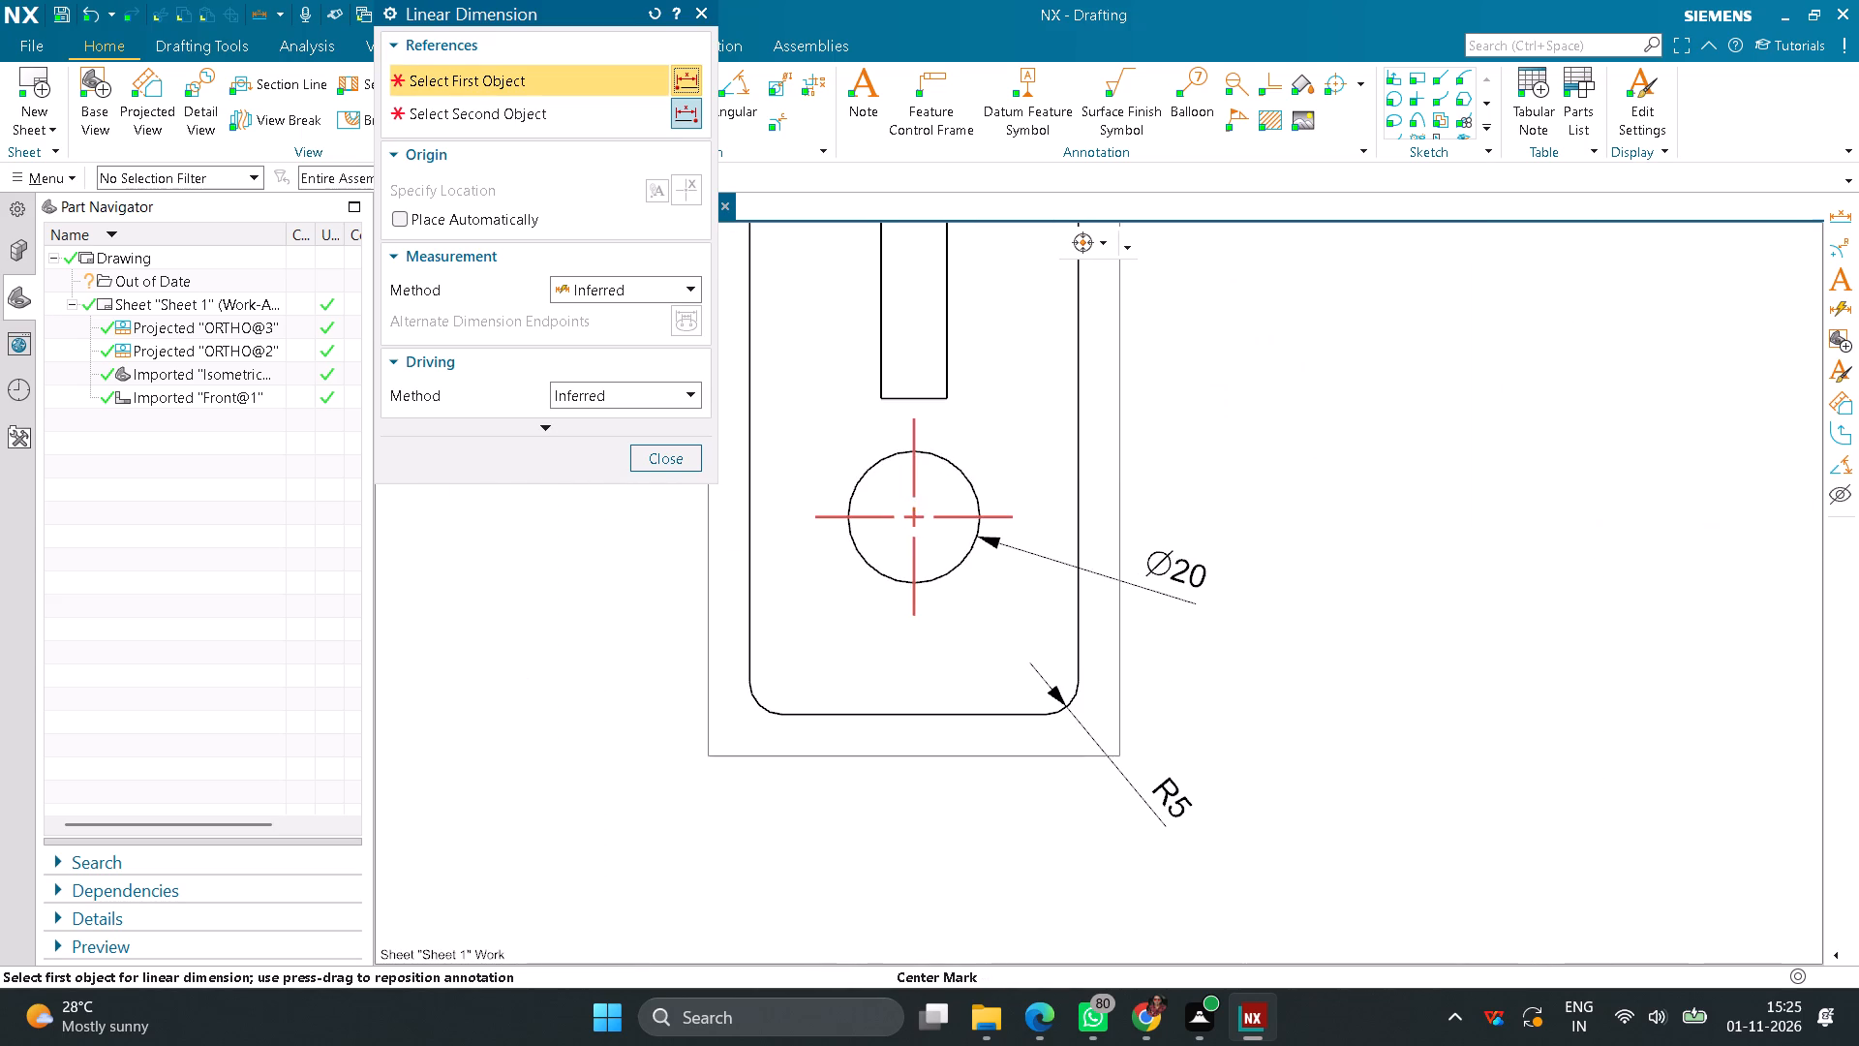
click(908, 433)
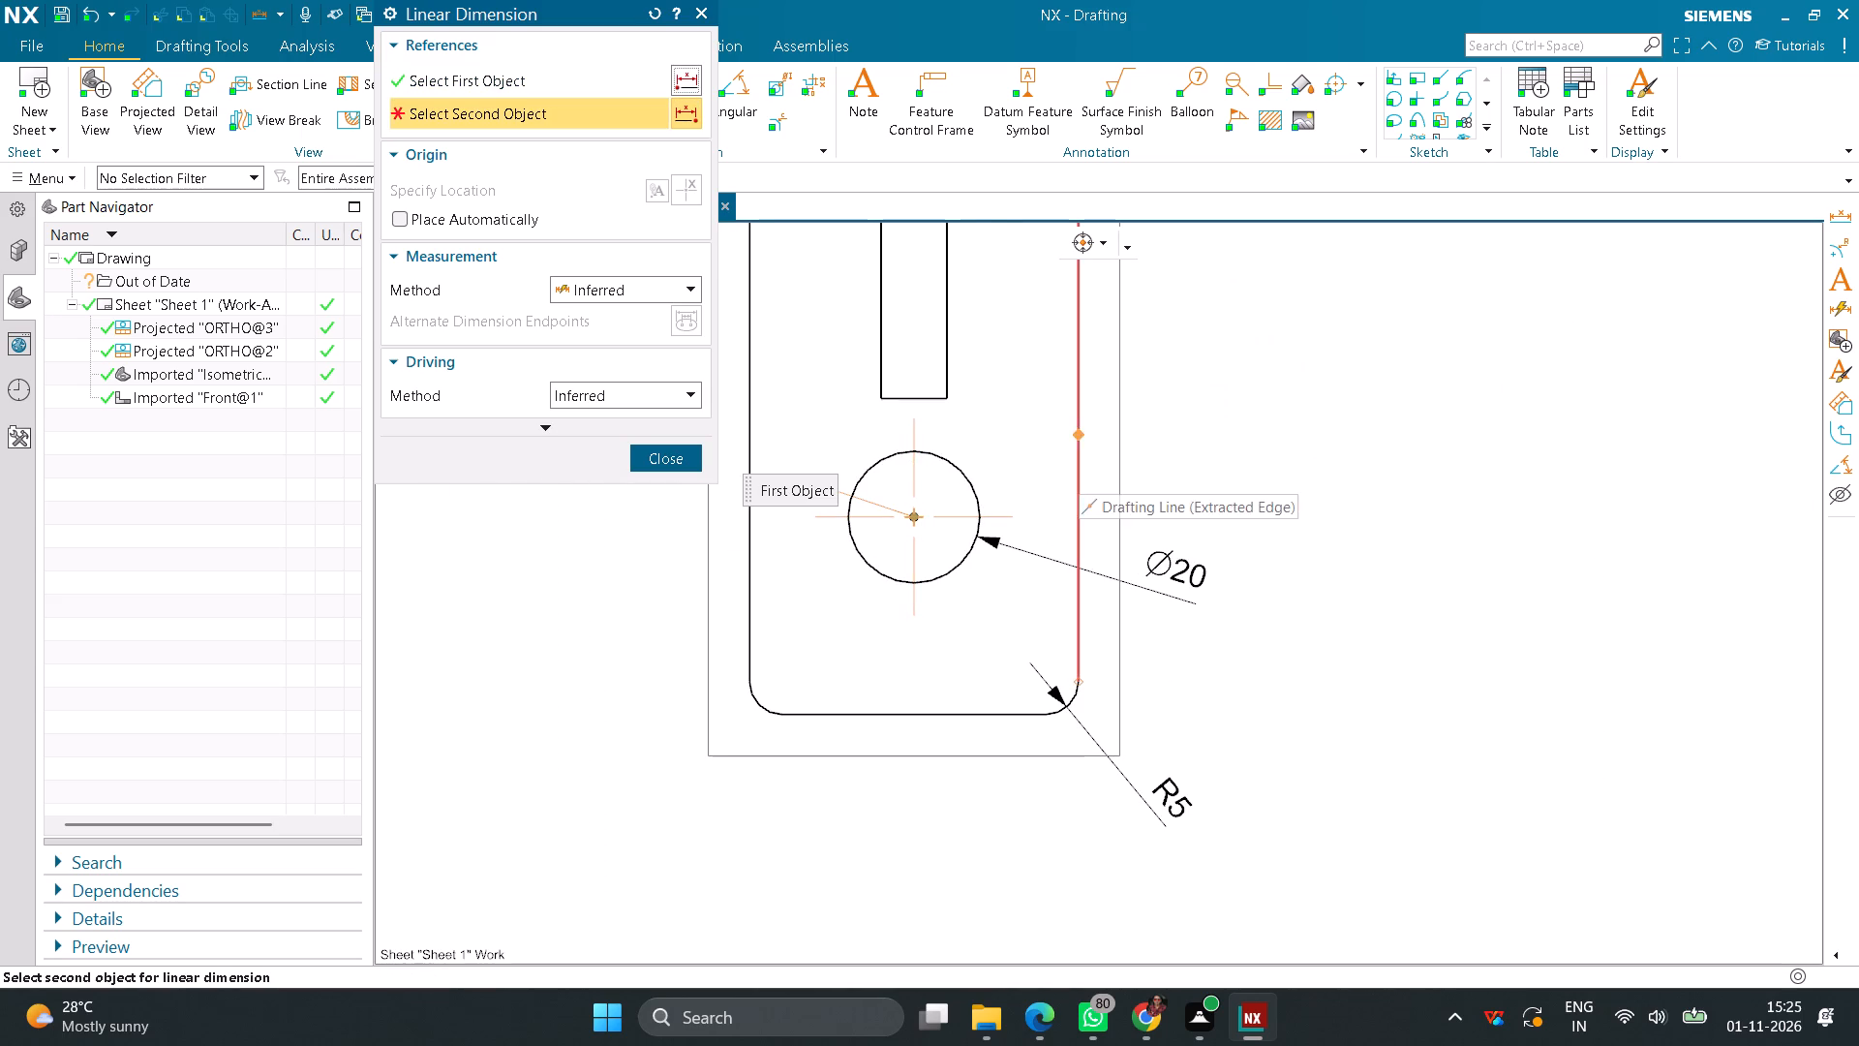
click(1079, 469)
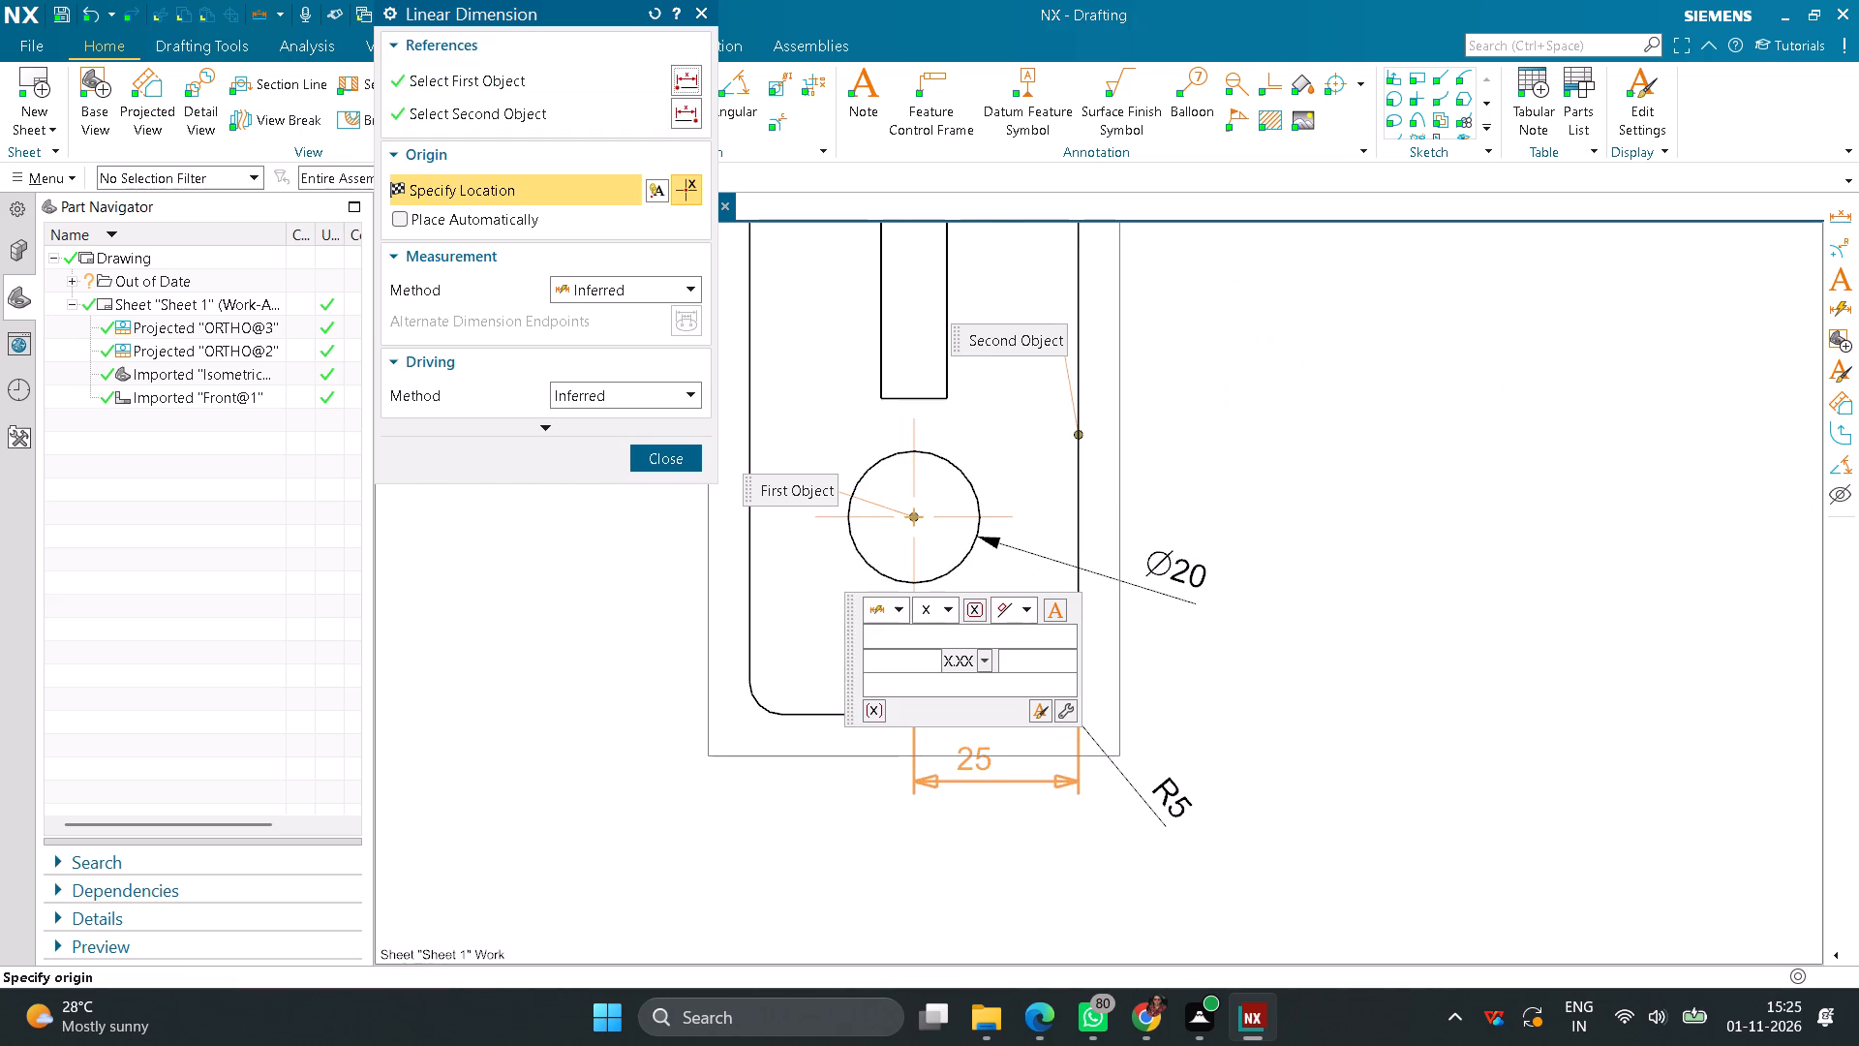
click(973, 758)
Add a vertical dimension from the hole's centre mark to the plate's bottom edge, left of the top view, and finish dimensioning.
click(953, 520)
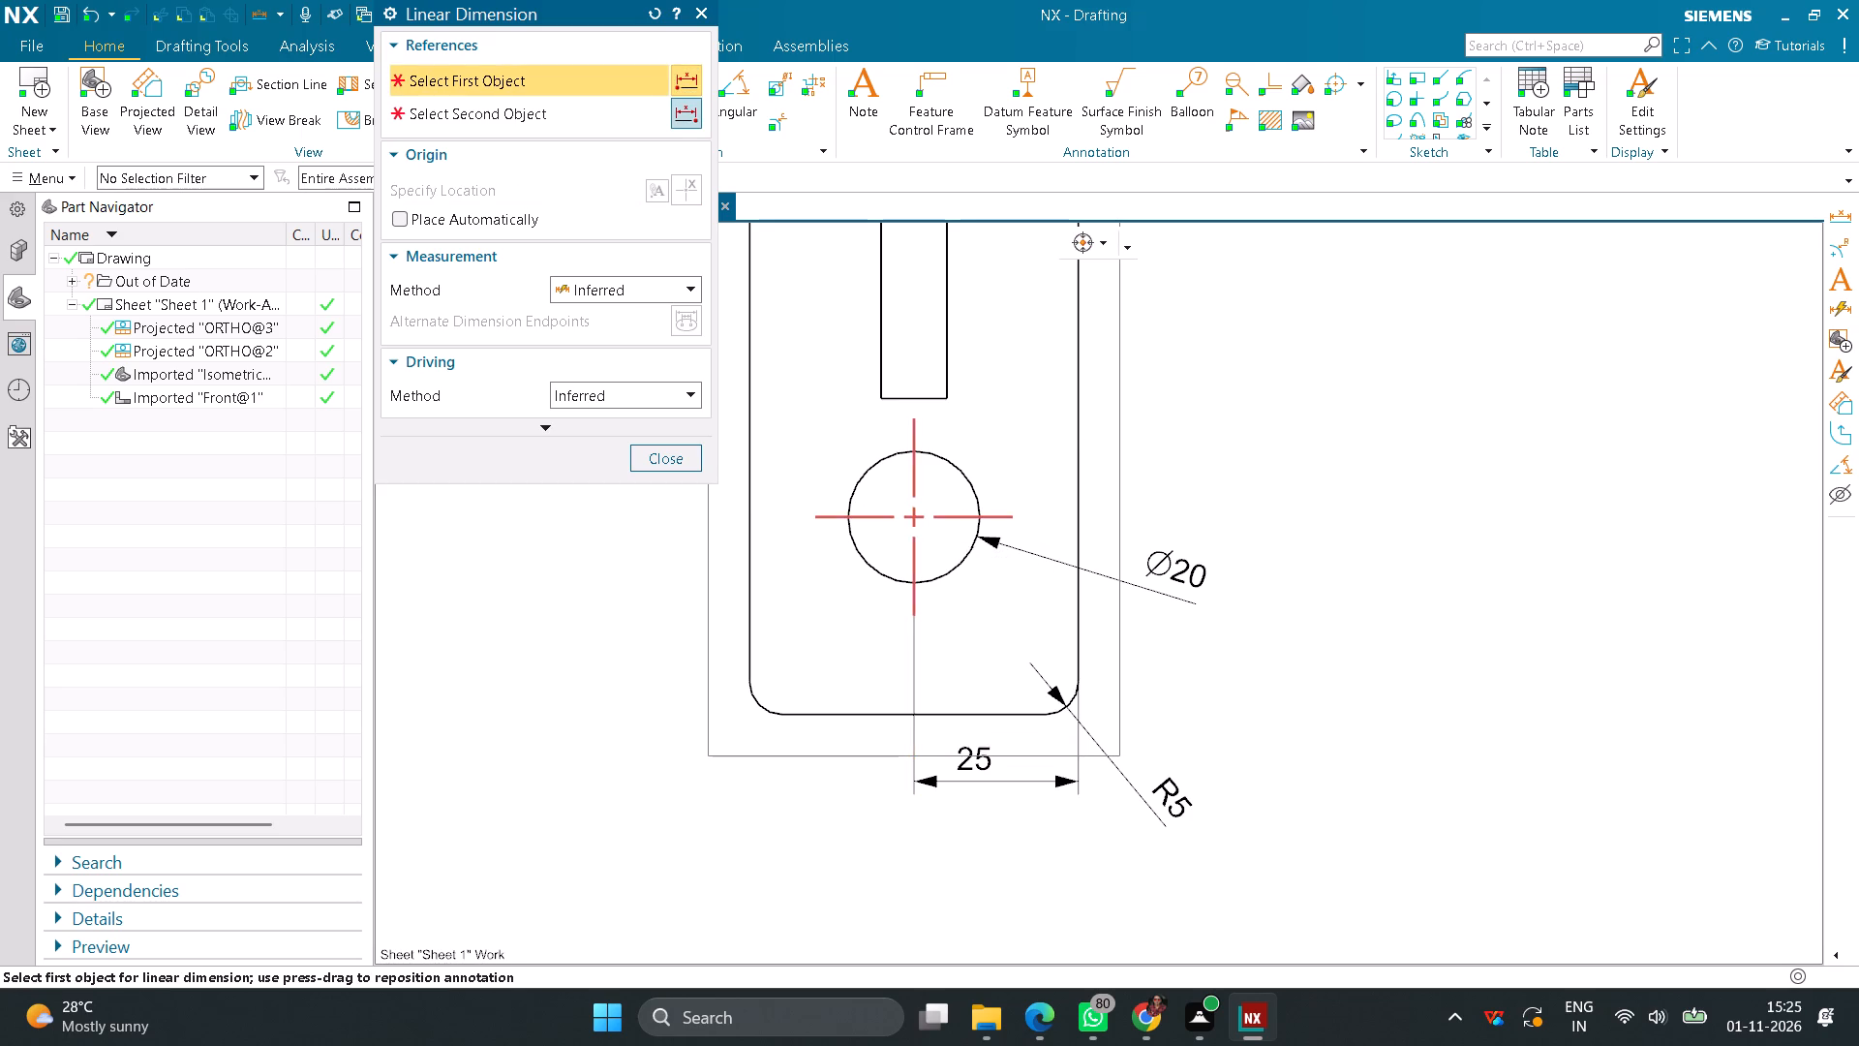
click(959, 715)
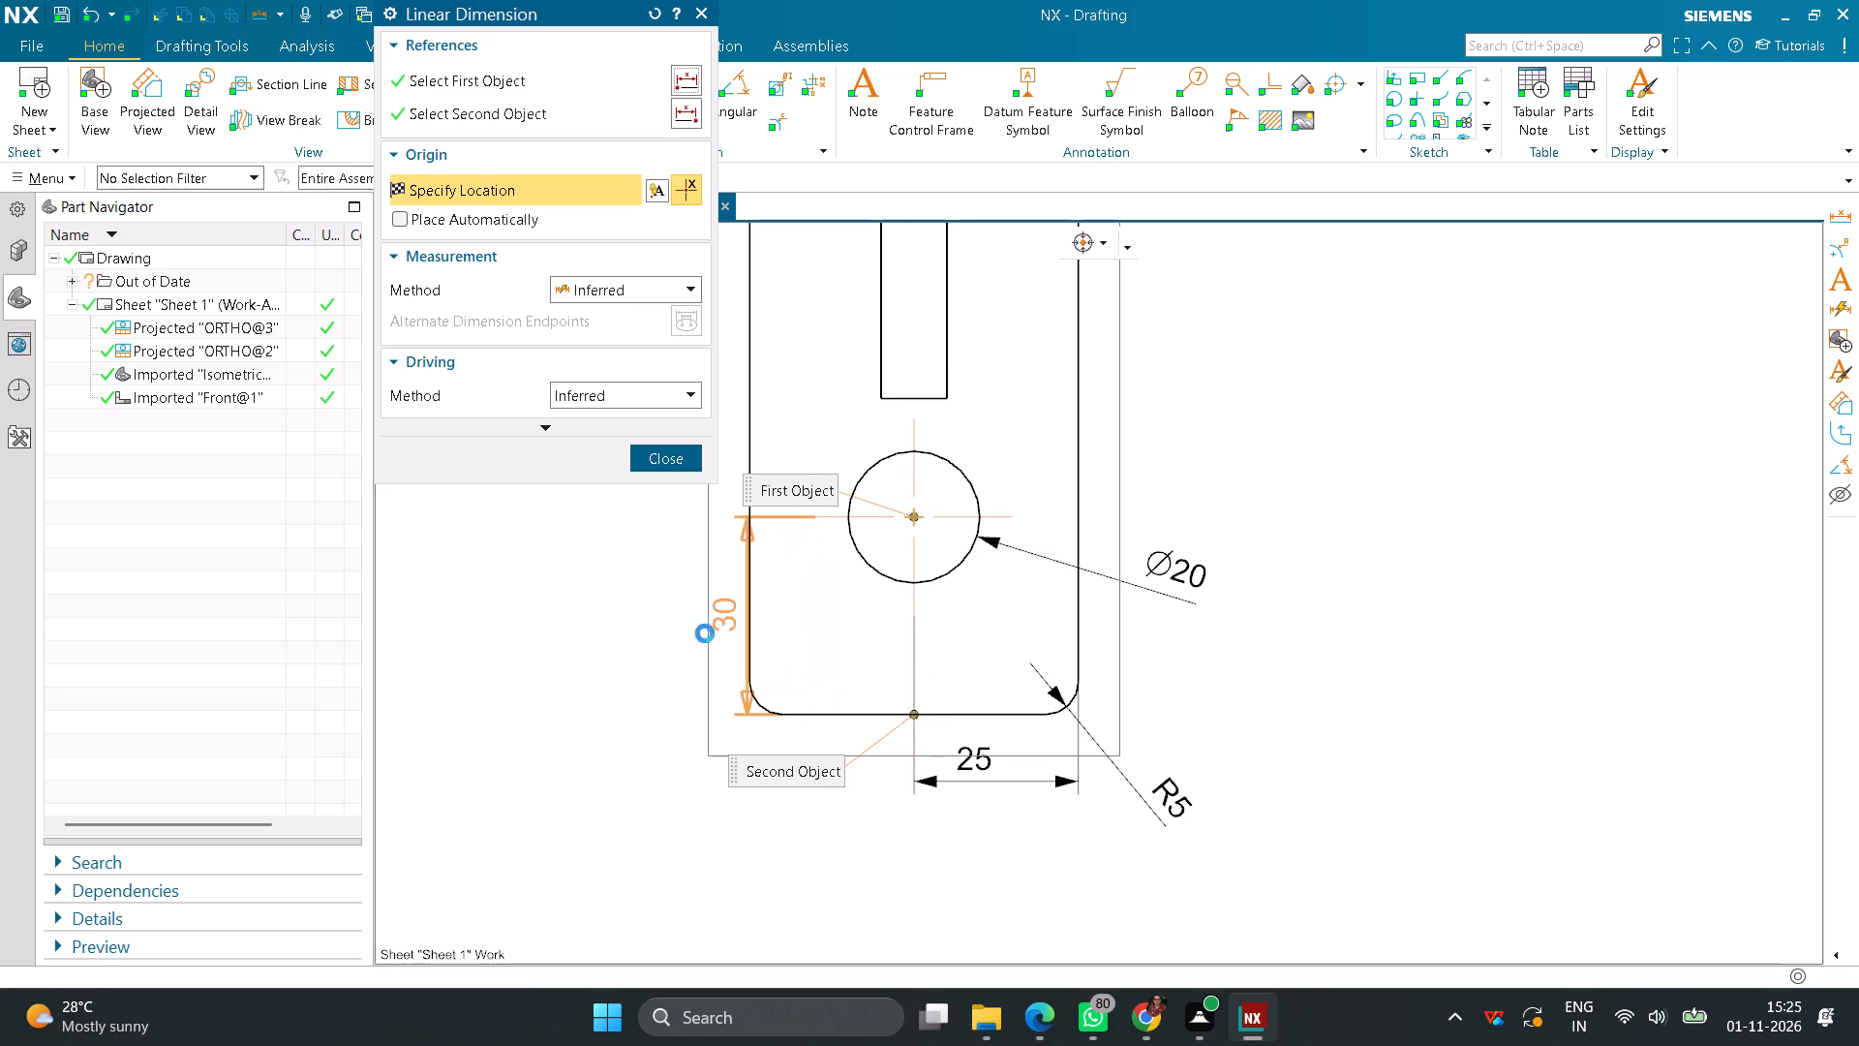
click(701, 633)
click(671, 460)
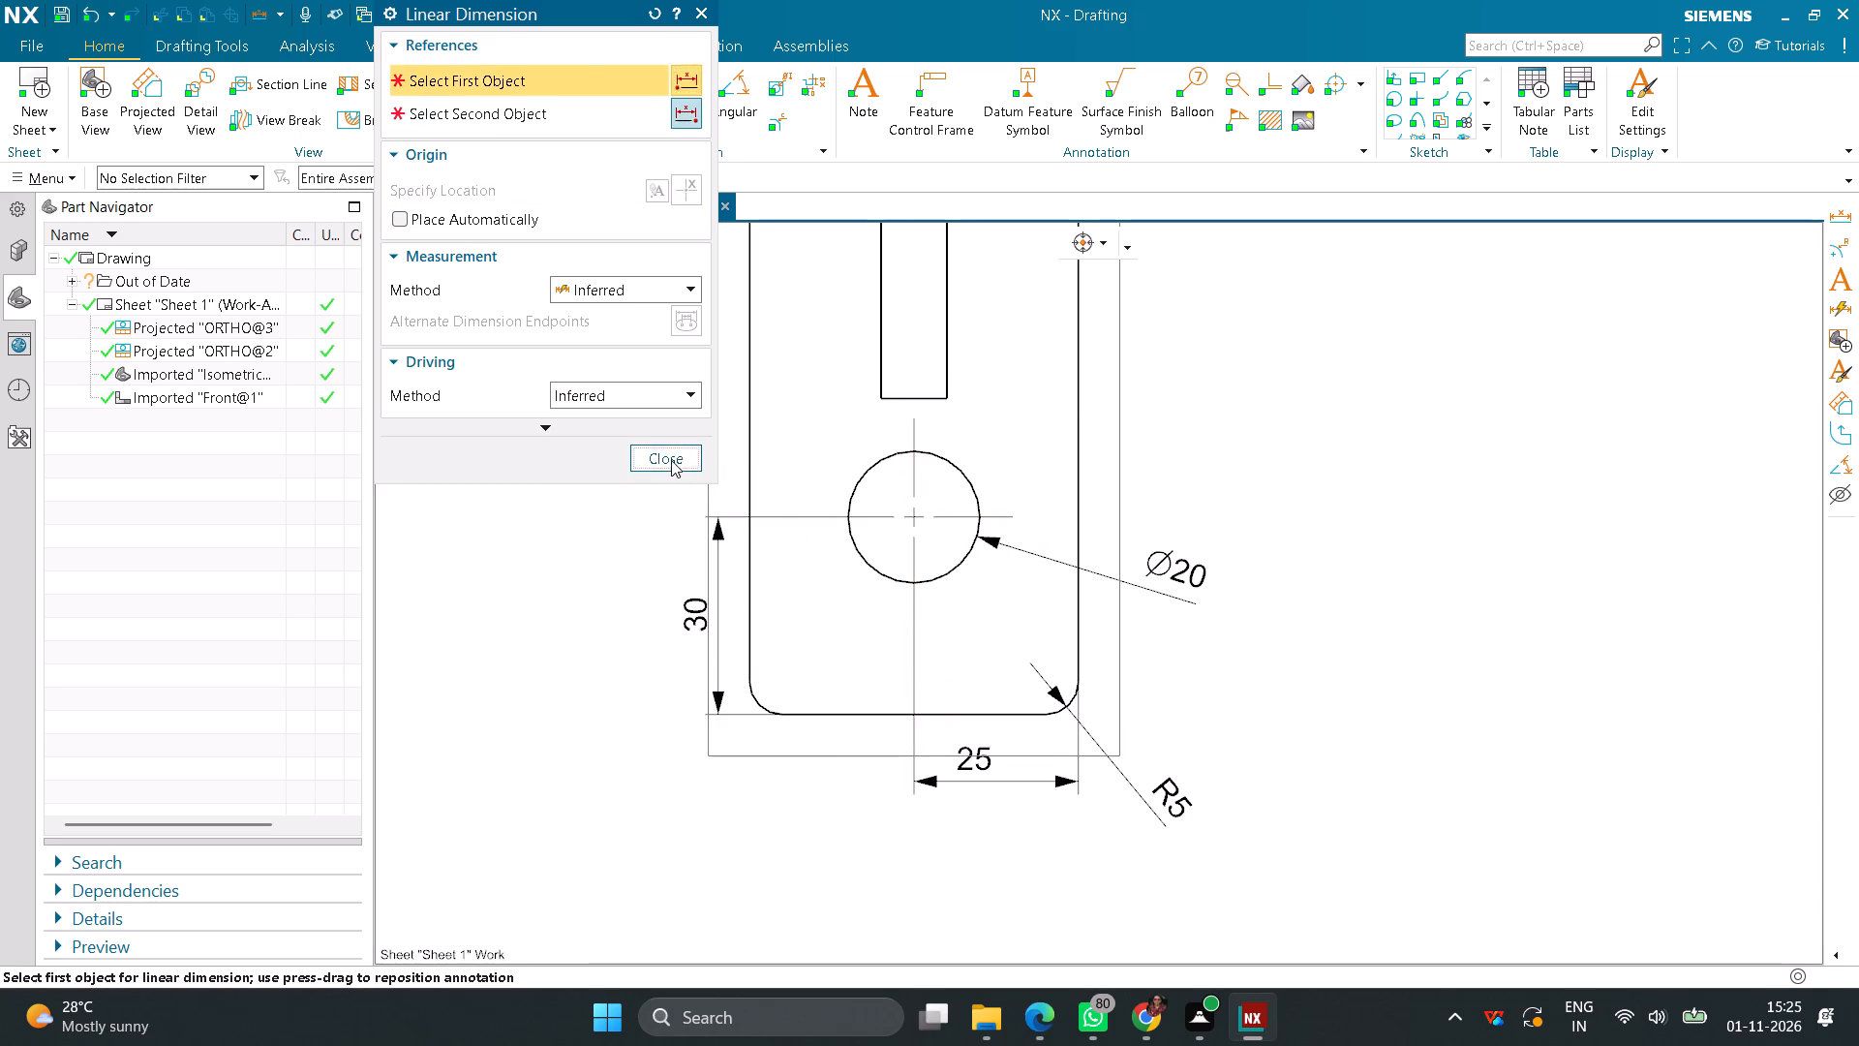
Turn off the display of drawing view borders in the Drafting Preferences.
click(70, 174)
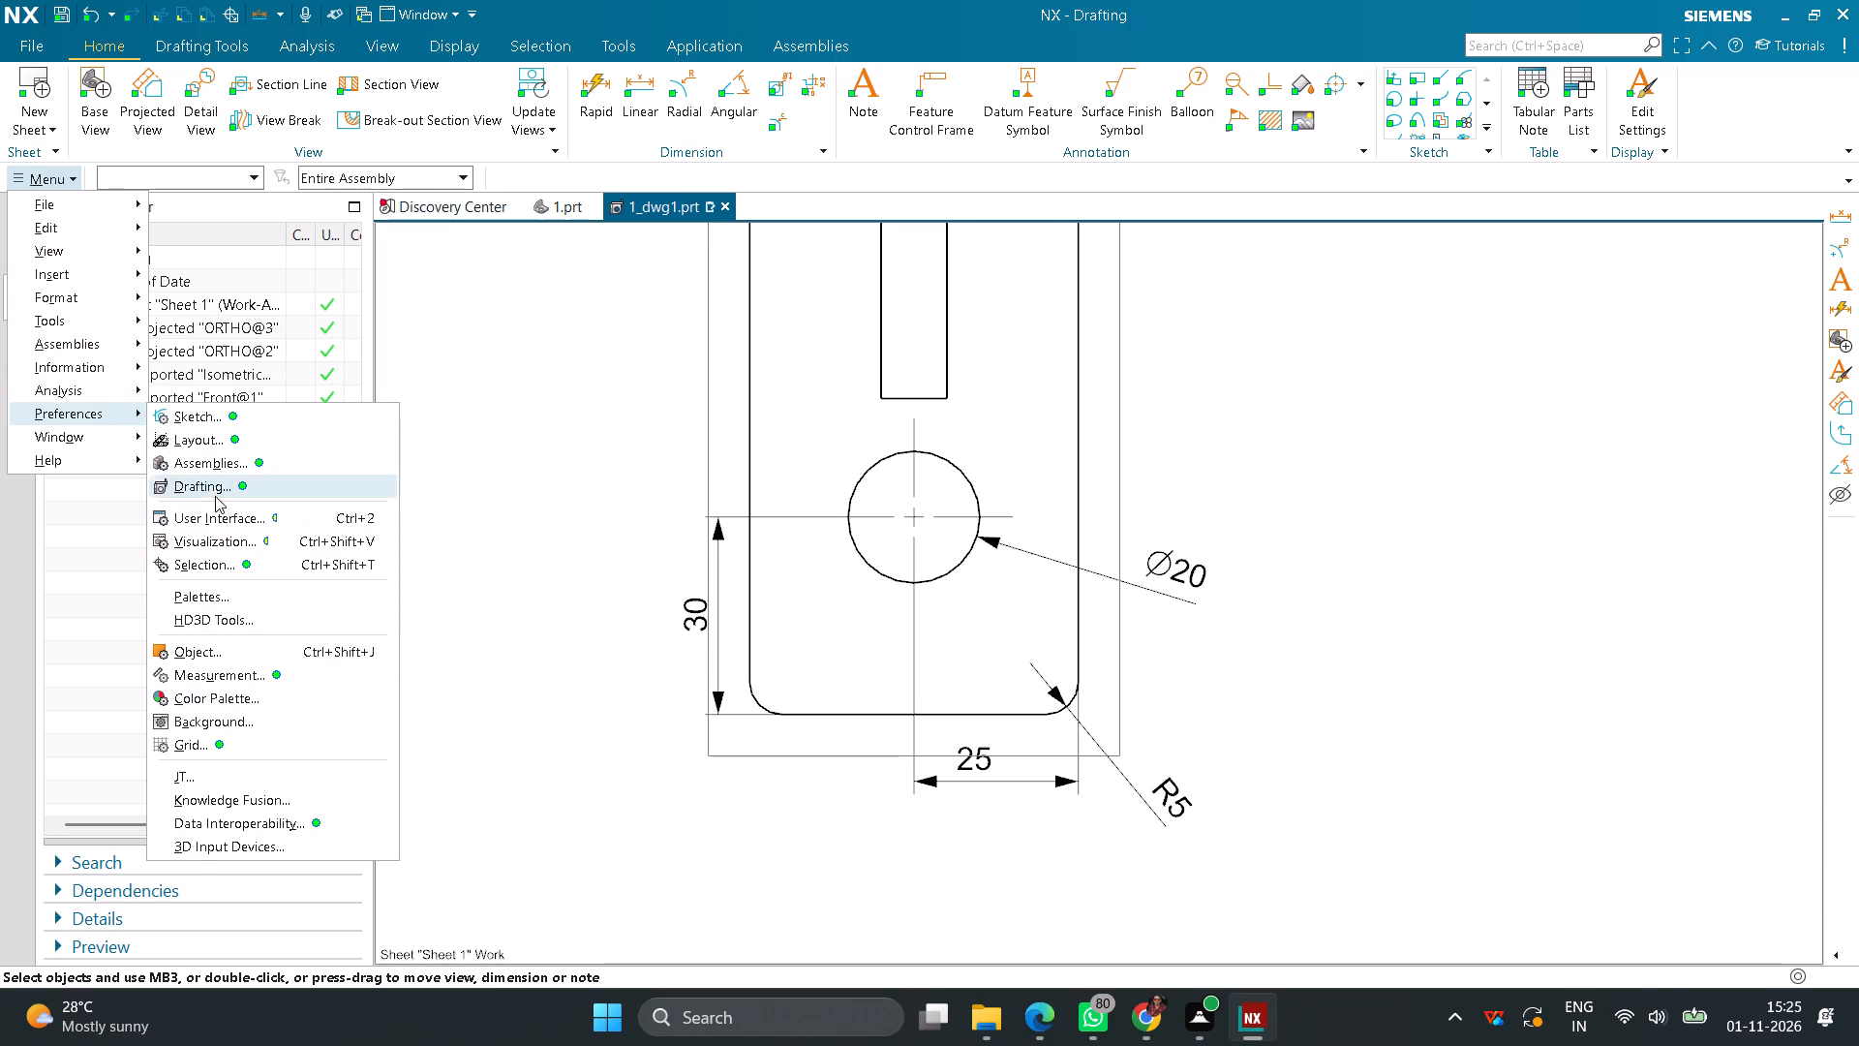
click(215, 494)
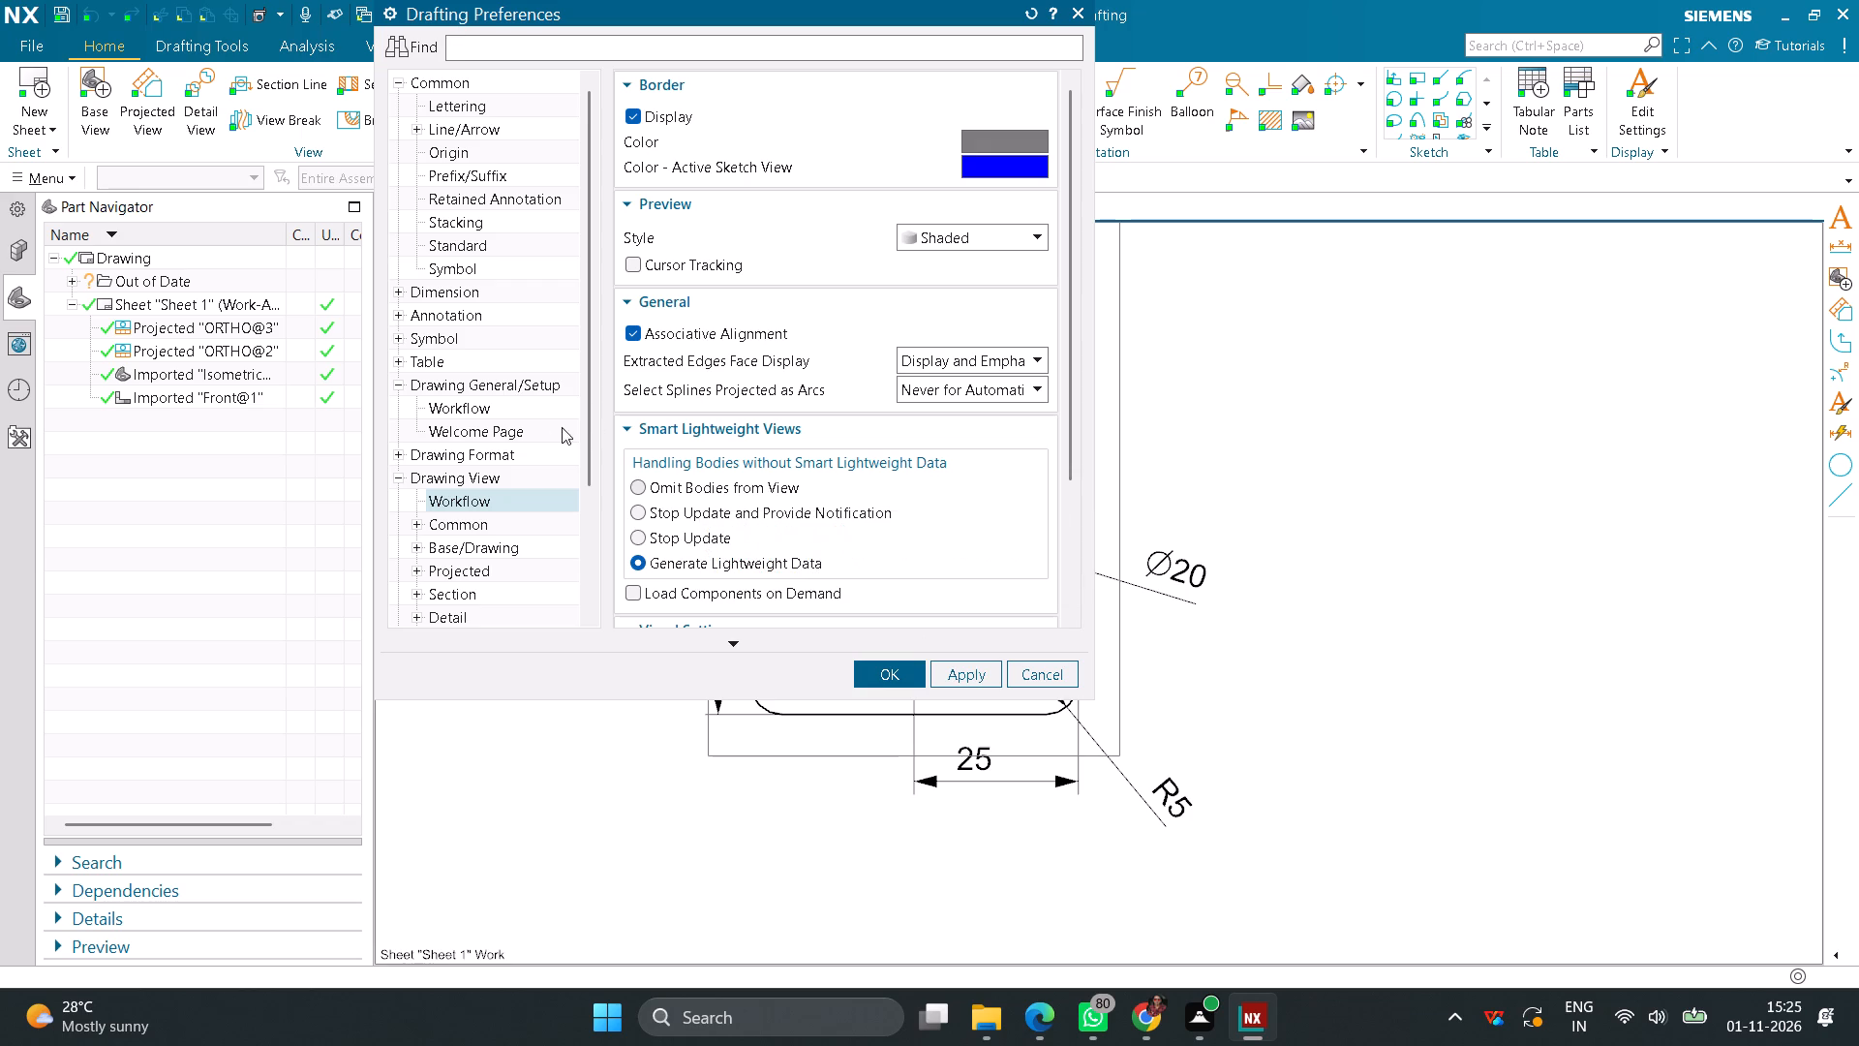
click(655, 115)
click(948, 682)
click(904, 678)
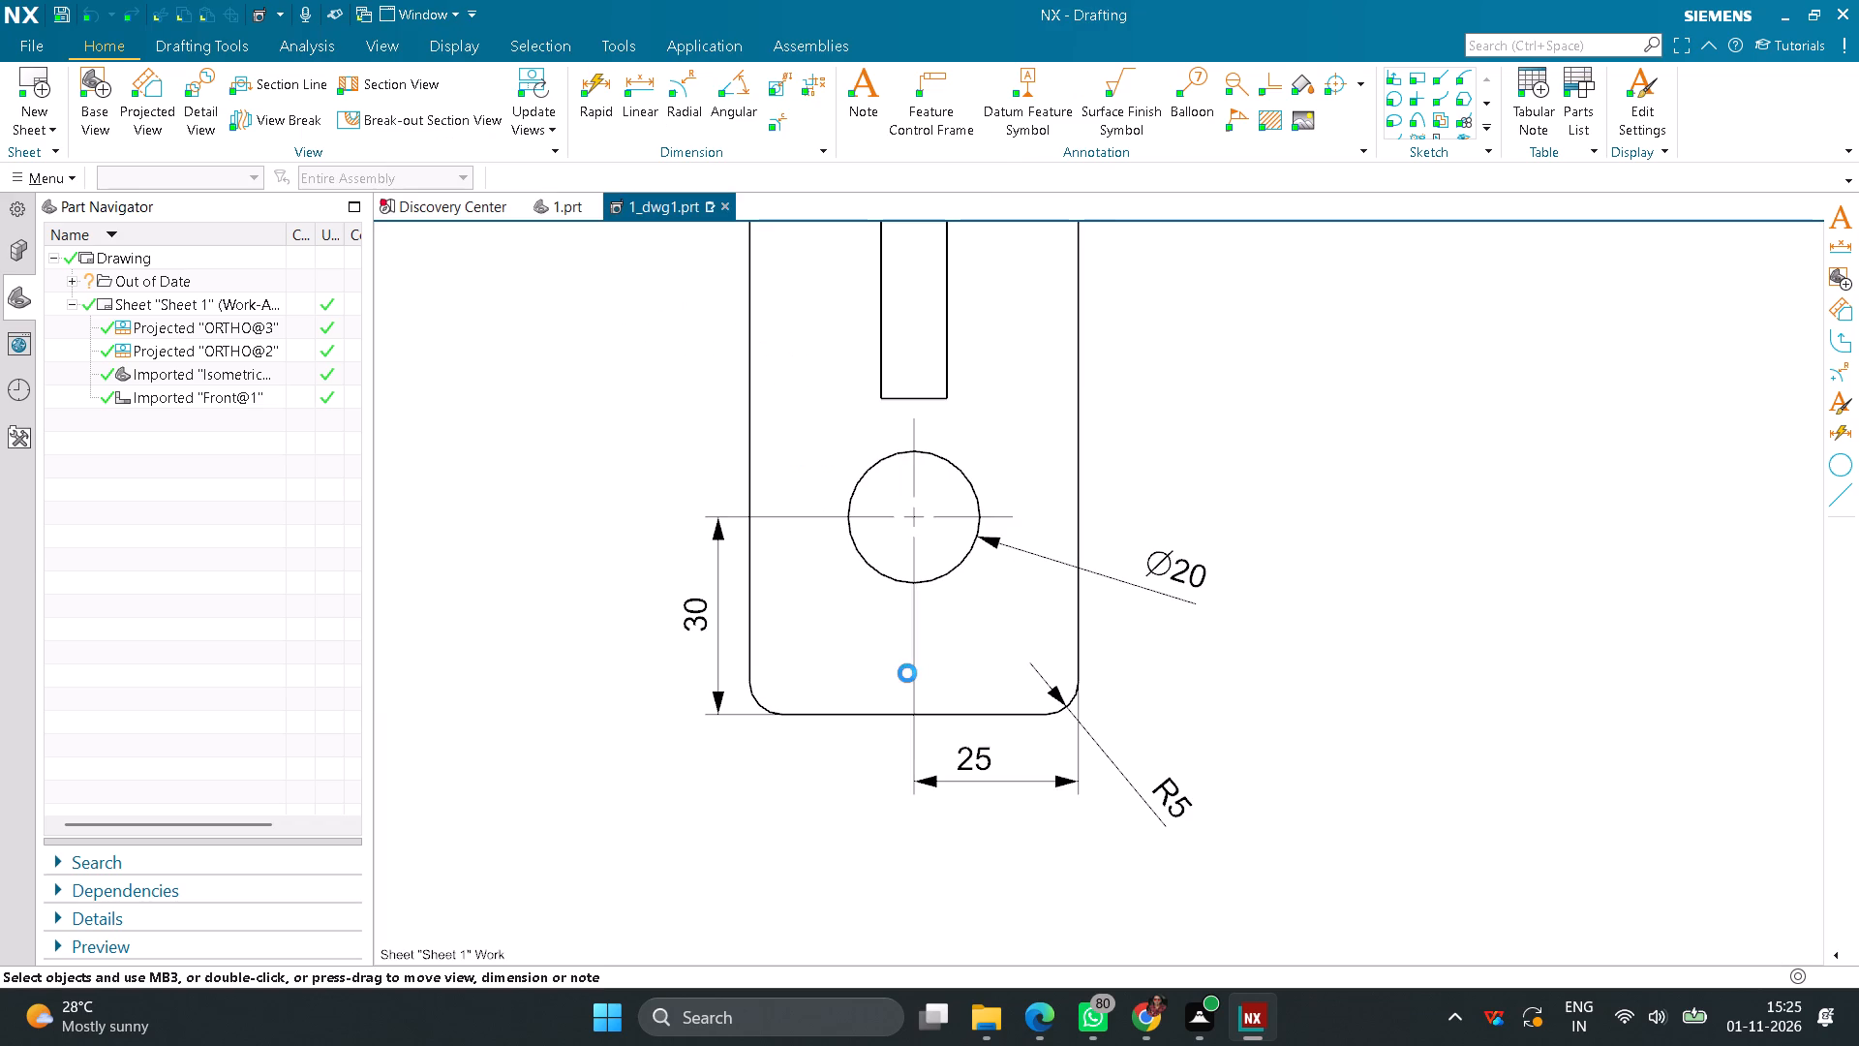
Place a note reading ISOMETRIC below the shaded isometric view.
scroll(1033, 625, down, 3)
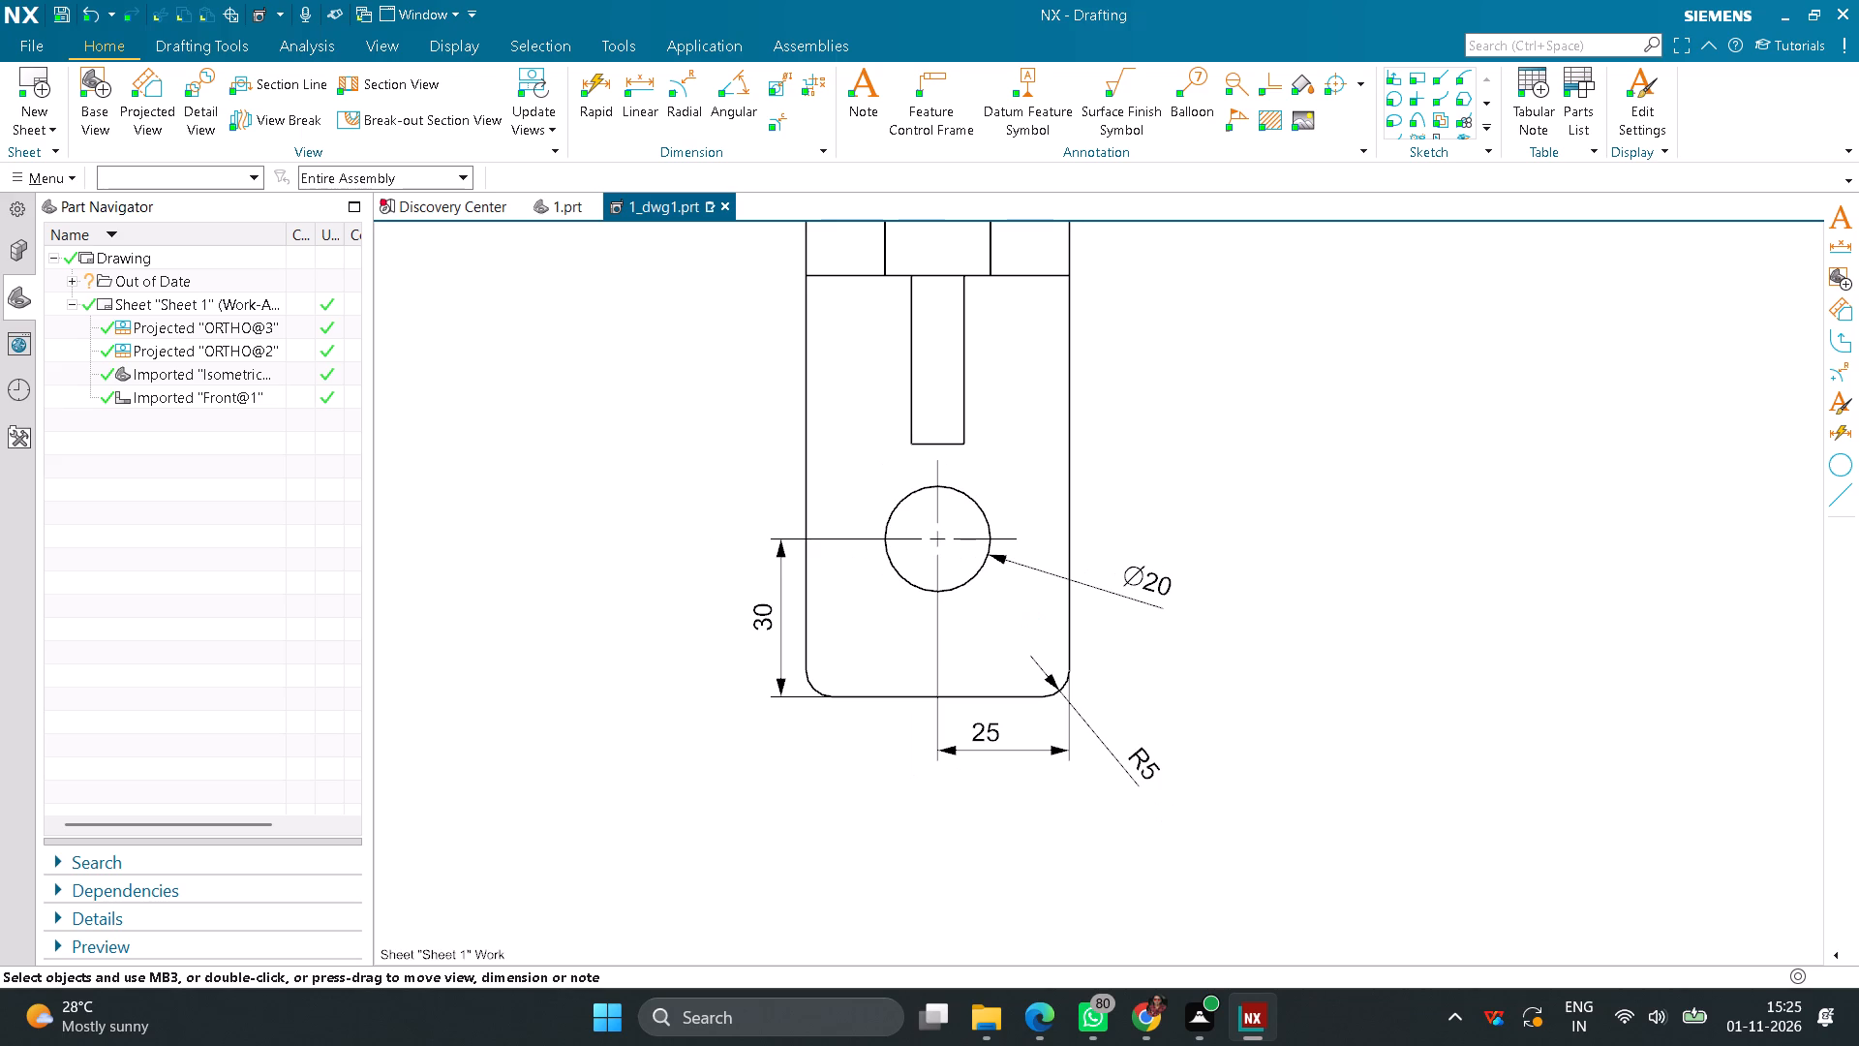
scroll(1032, 627, down, 6)
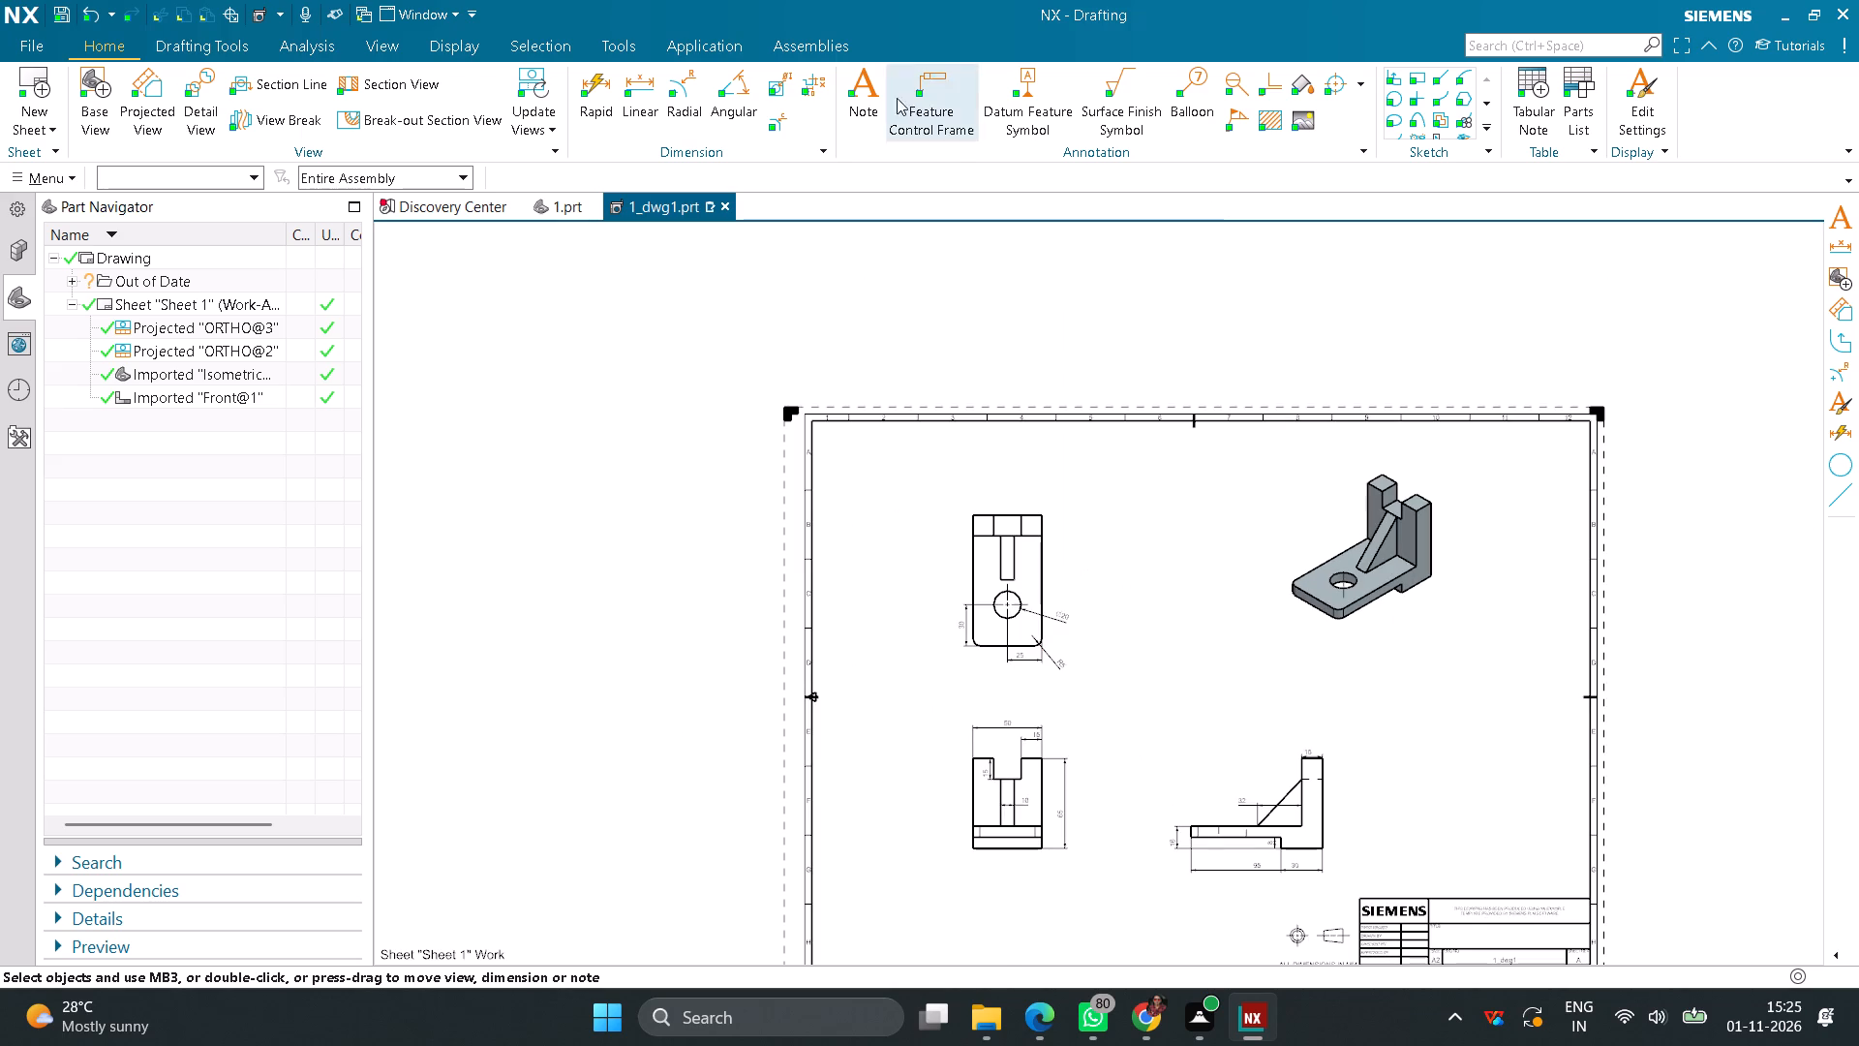
click(862, 89)
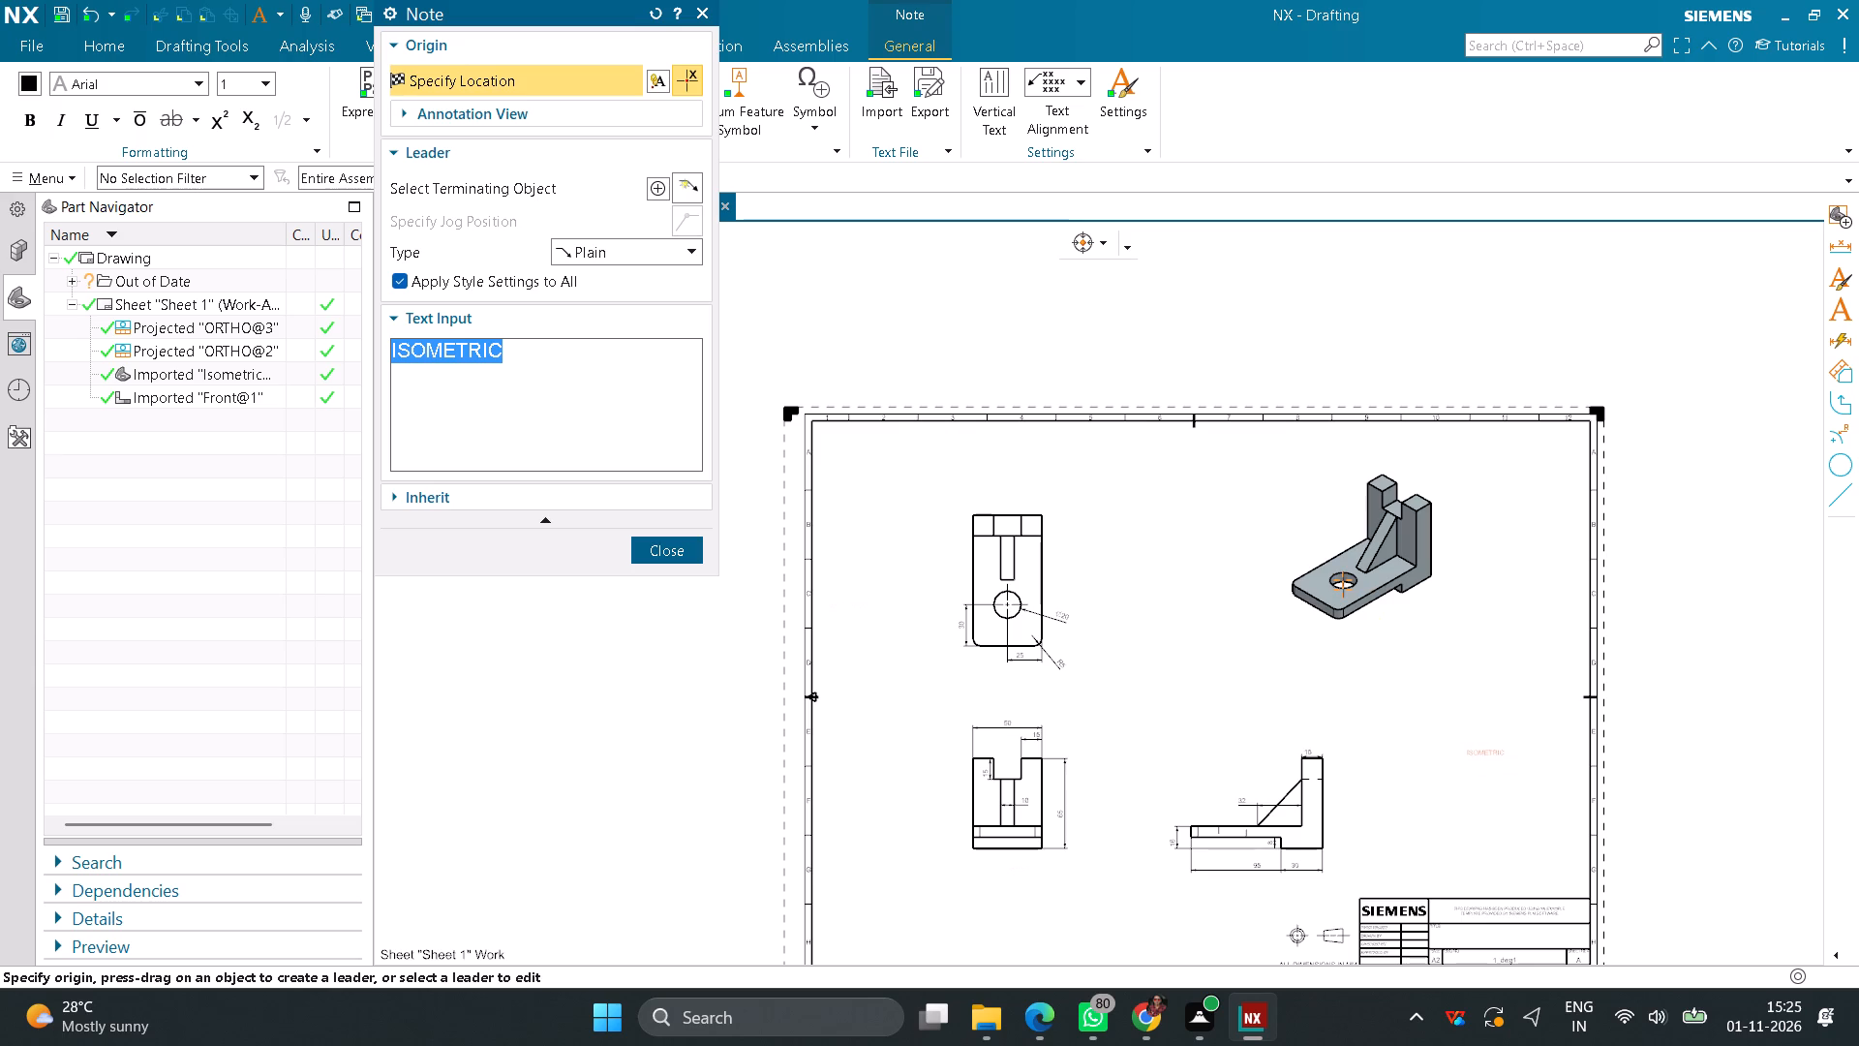
click(1363, 648)
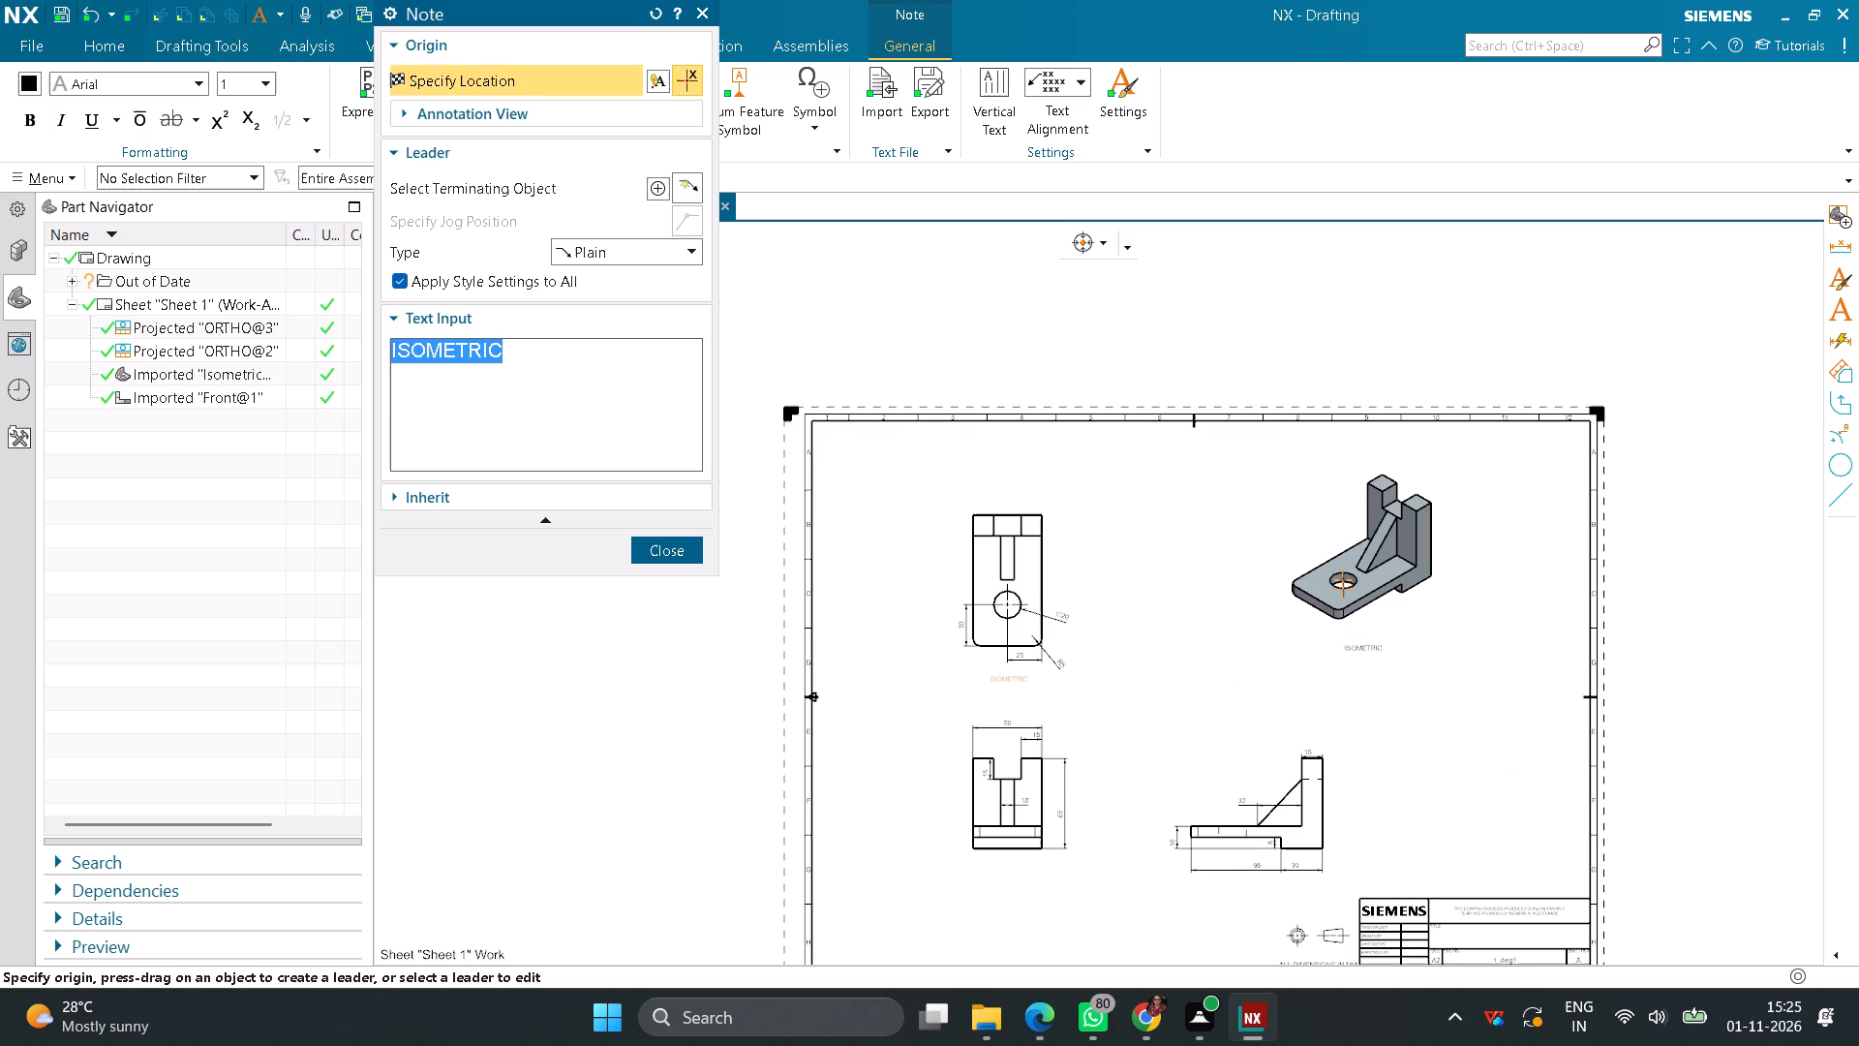
Place a note reading "top" below the top view.
text(top)
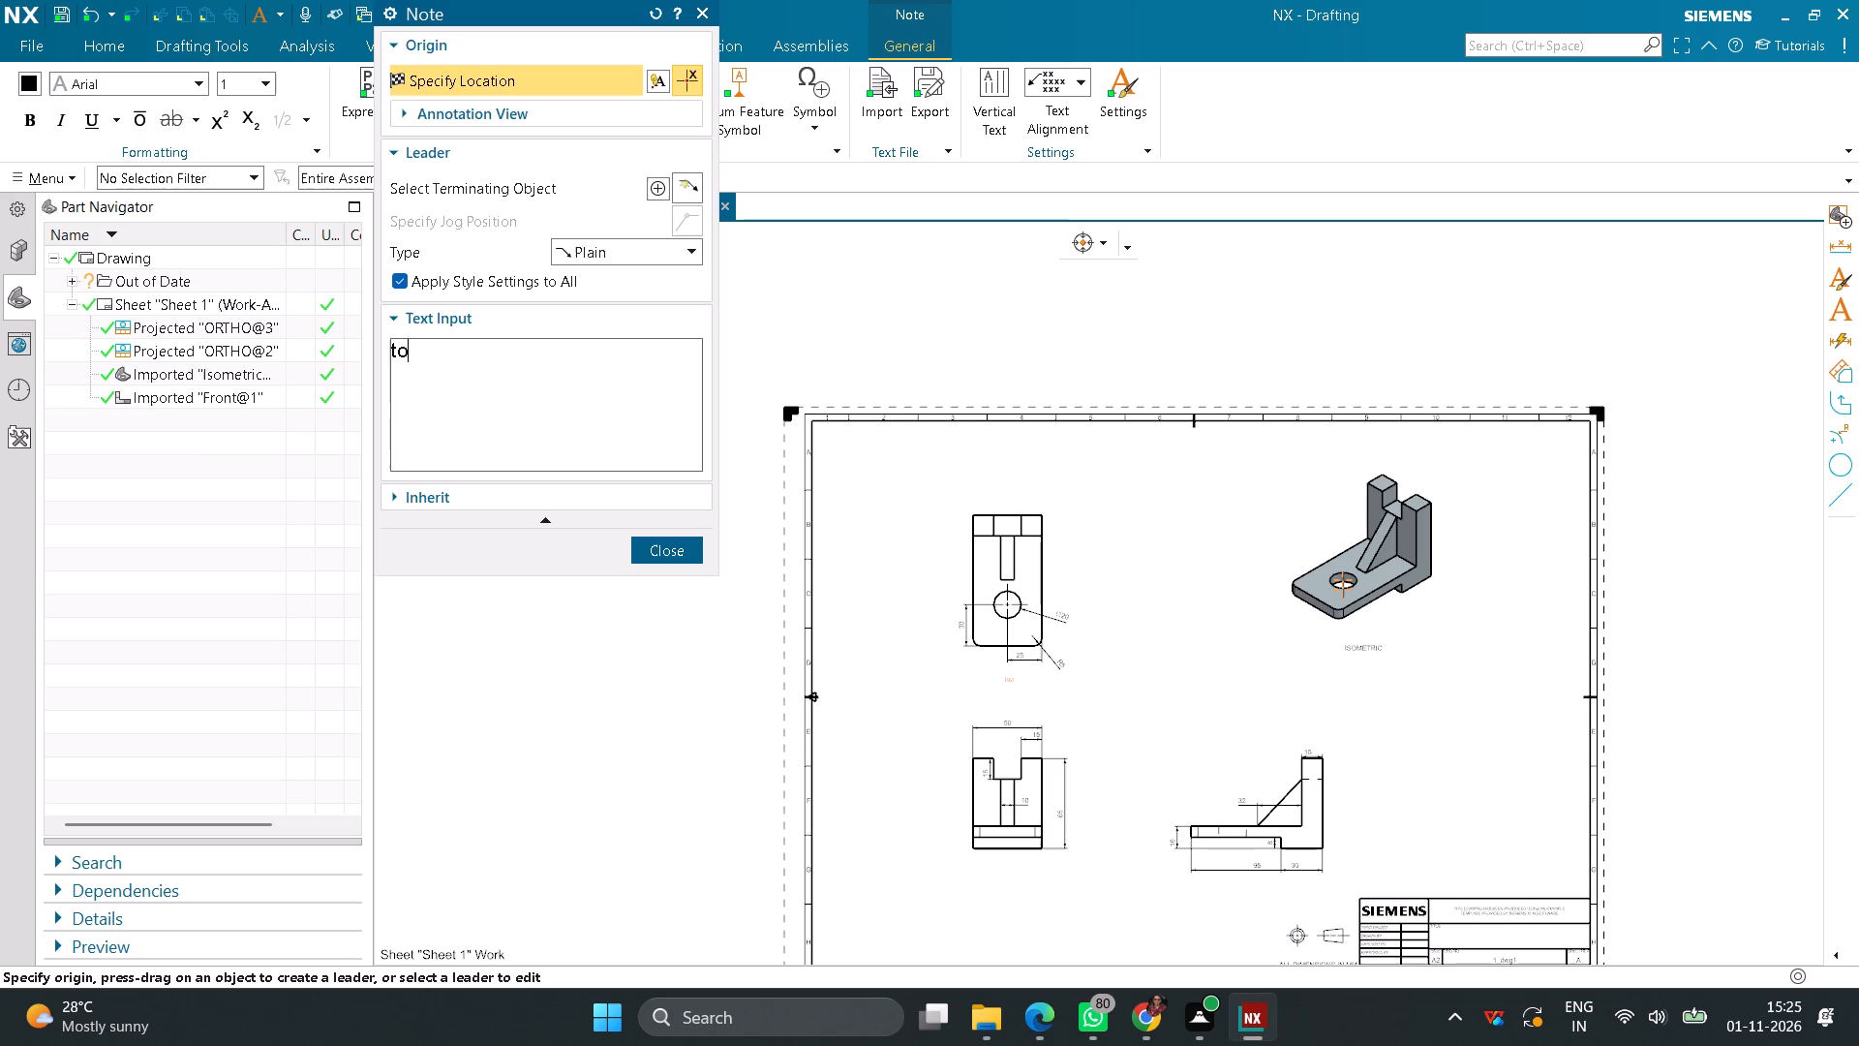
scroll(1026, 691, up, 3)
click(987, 654)
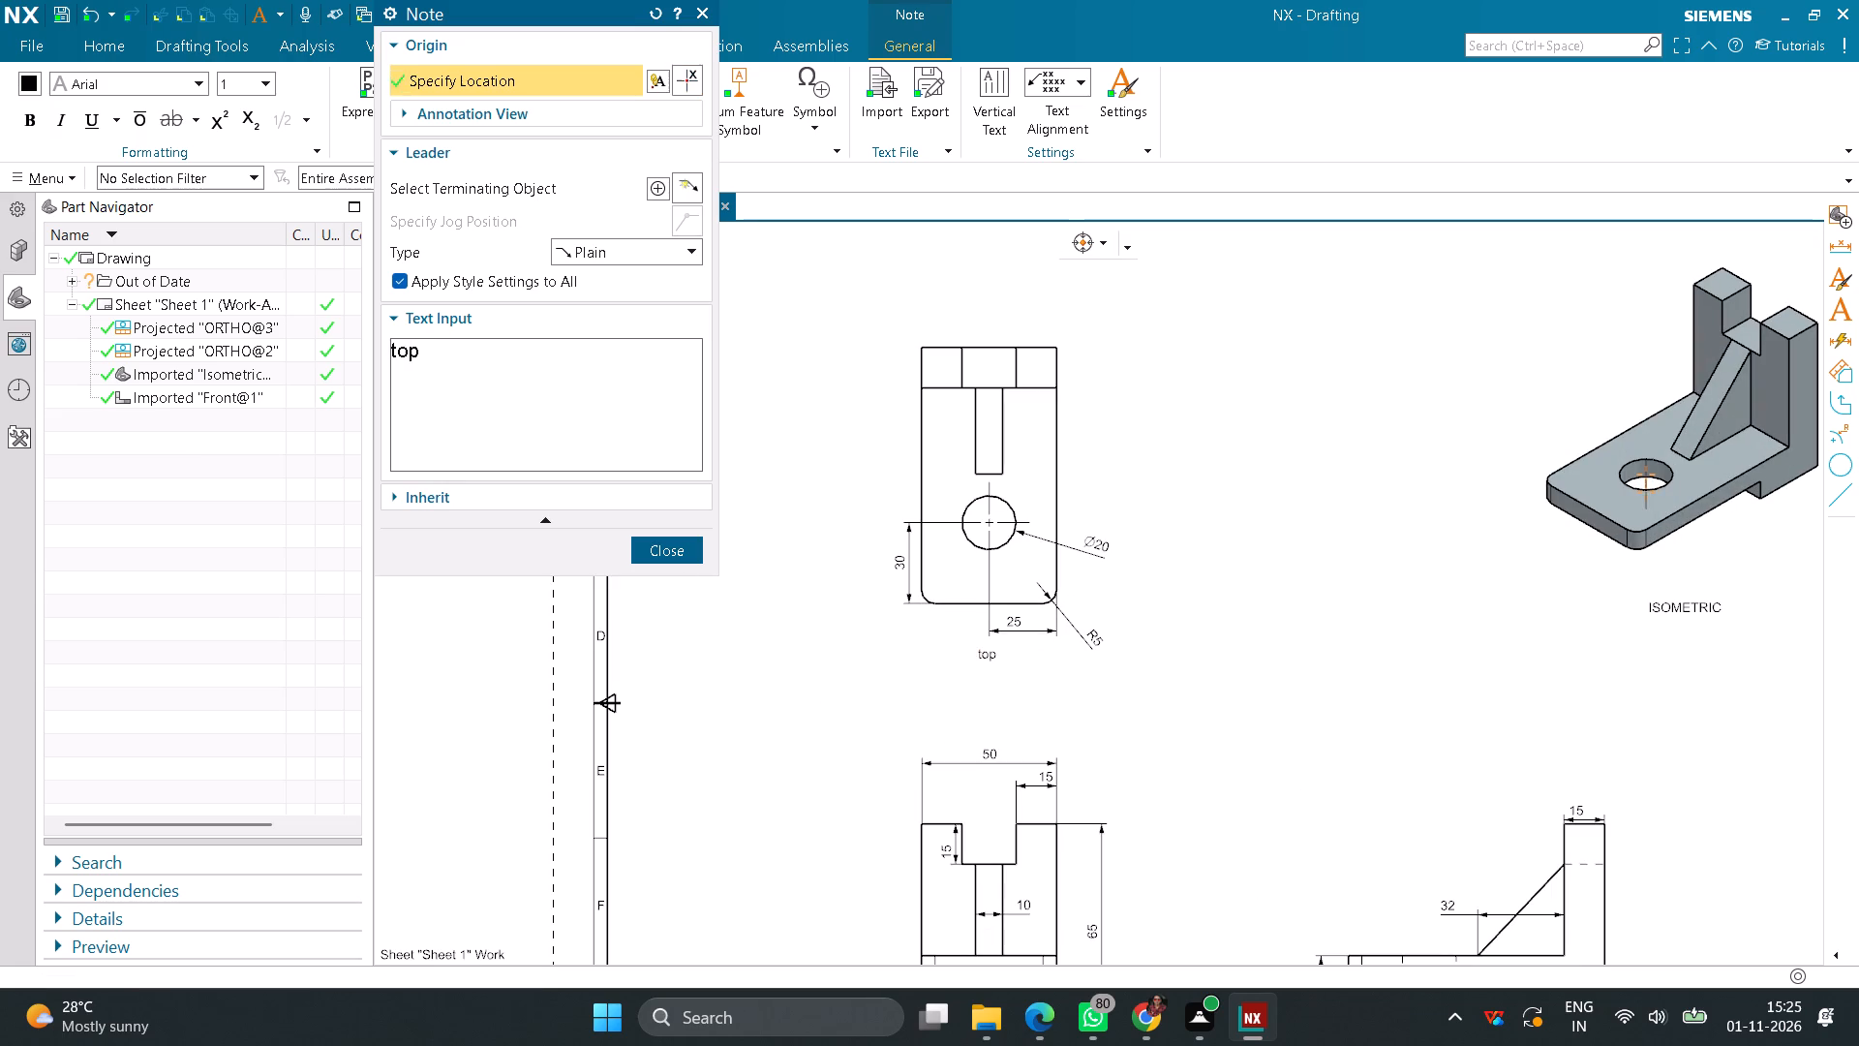
Place a note reading FRONT centred below the front view.
scroll(1025, 713, down, 6)
scroll(1032, 813, up, 3)
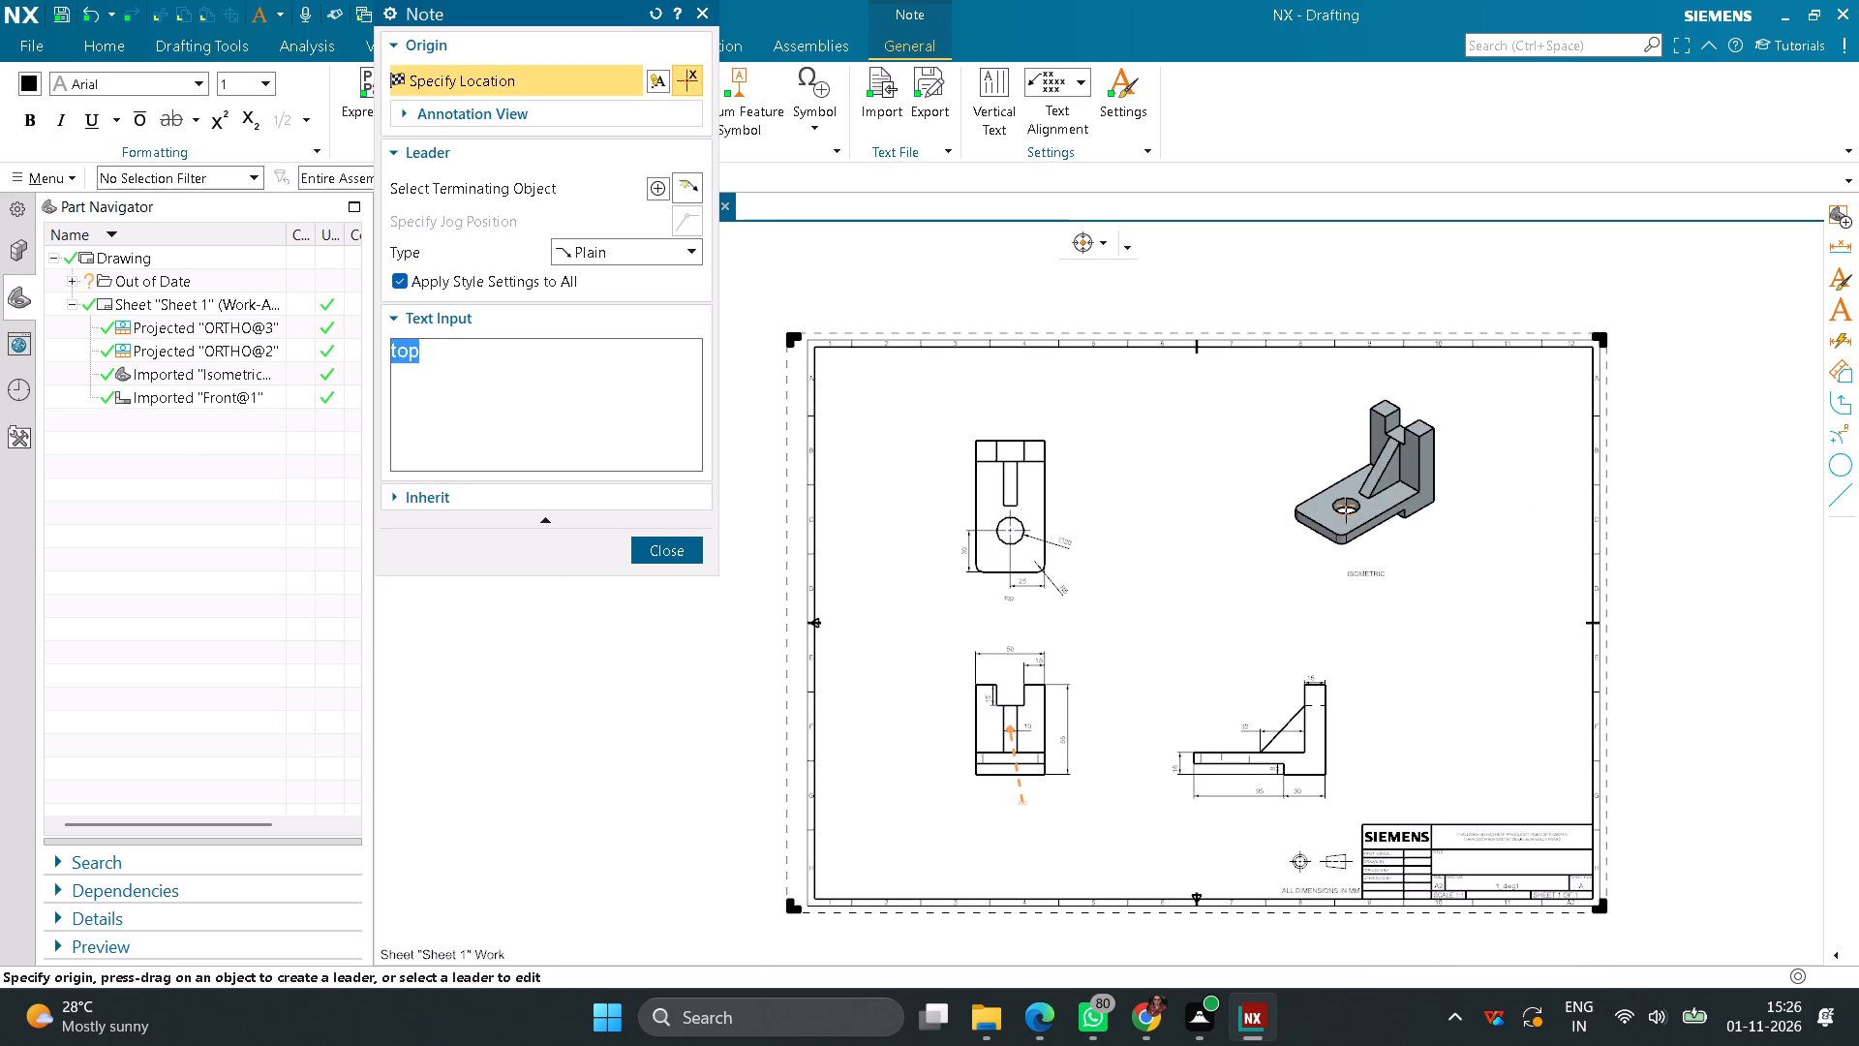
key(f)
key(BackSpace)
text(FRONT)
scroll(1010, 815, up, 3)
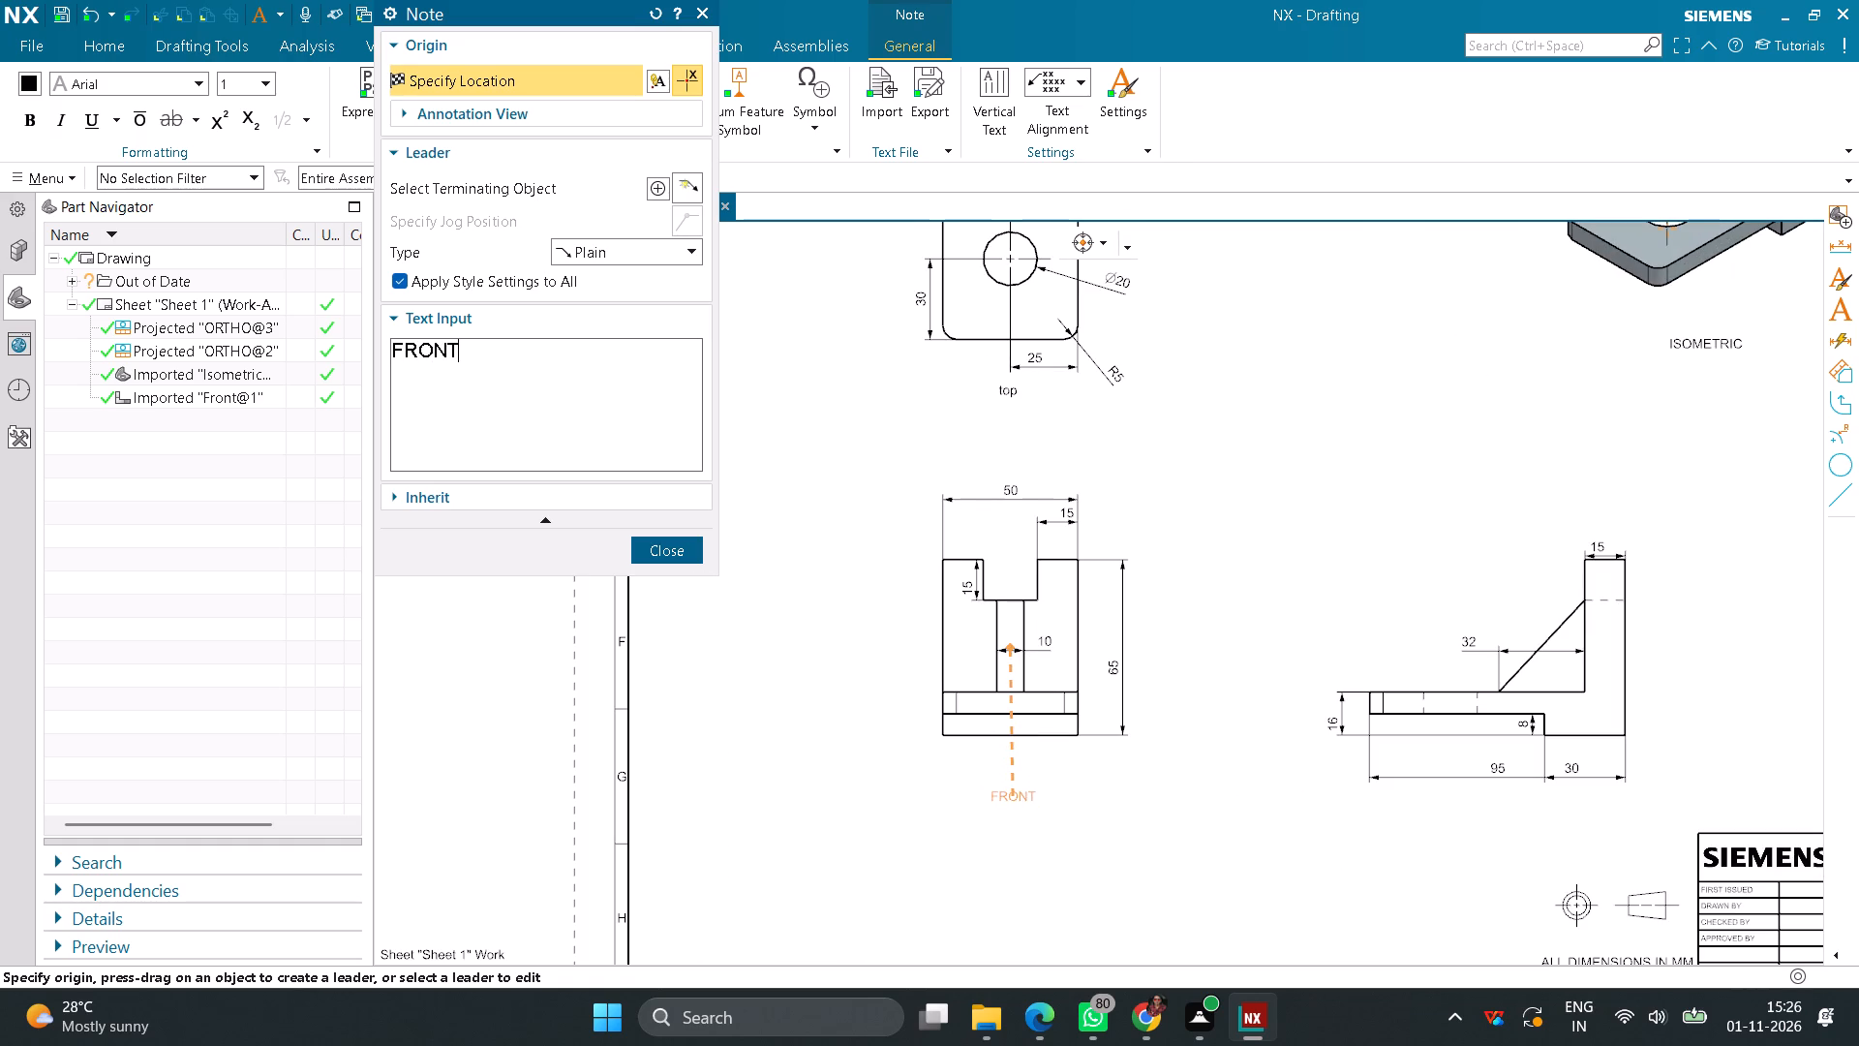
click(1013, 796)
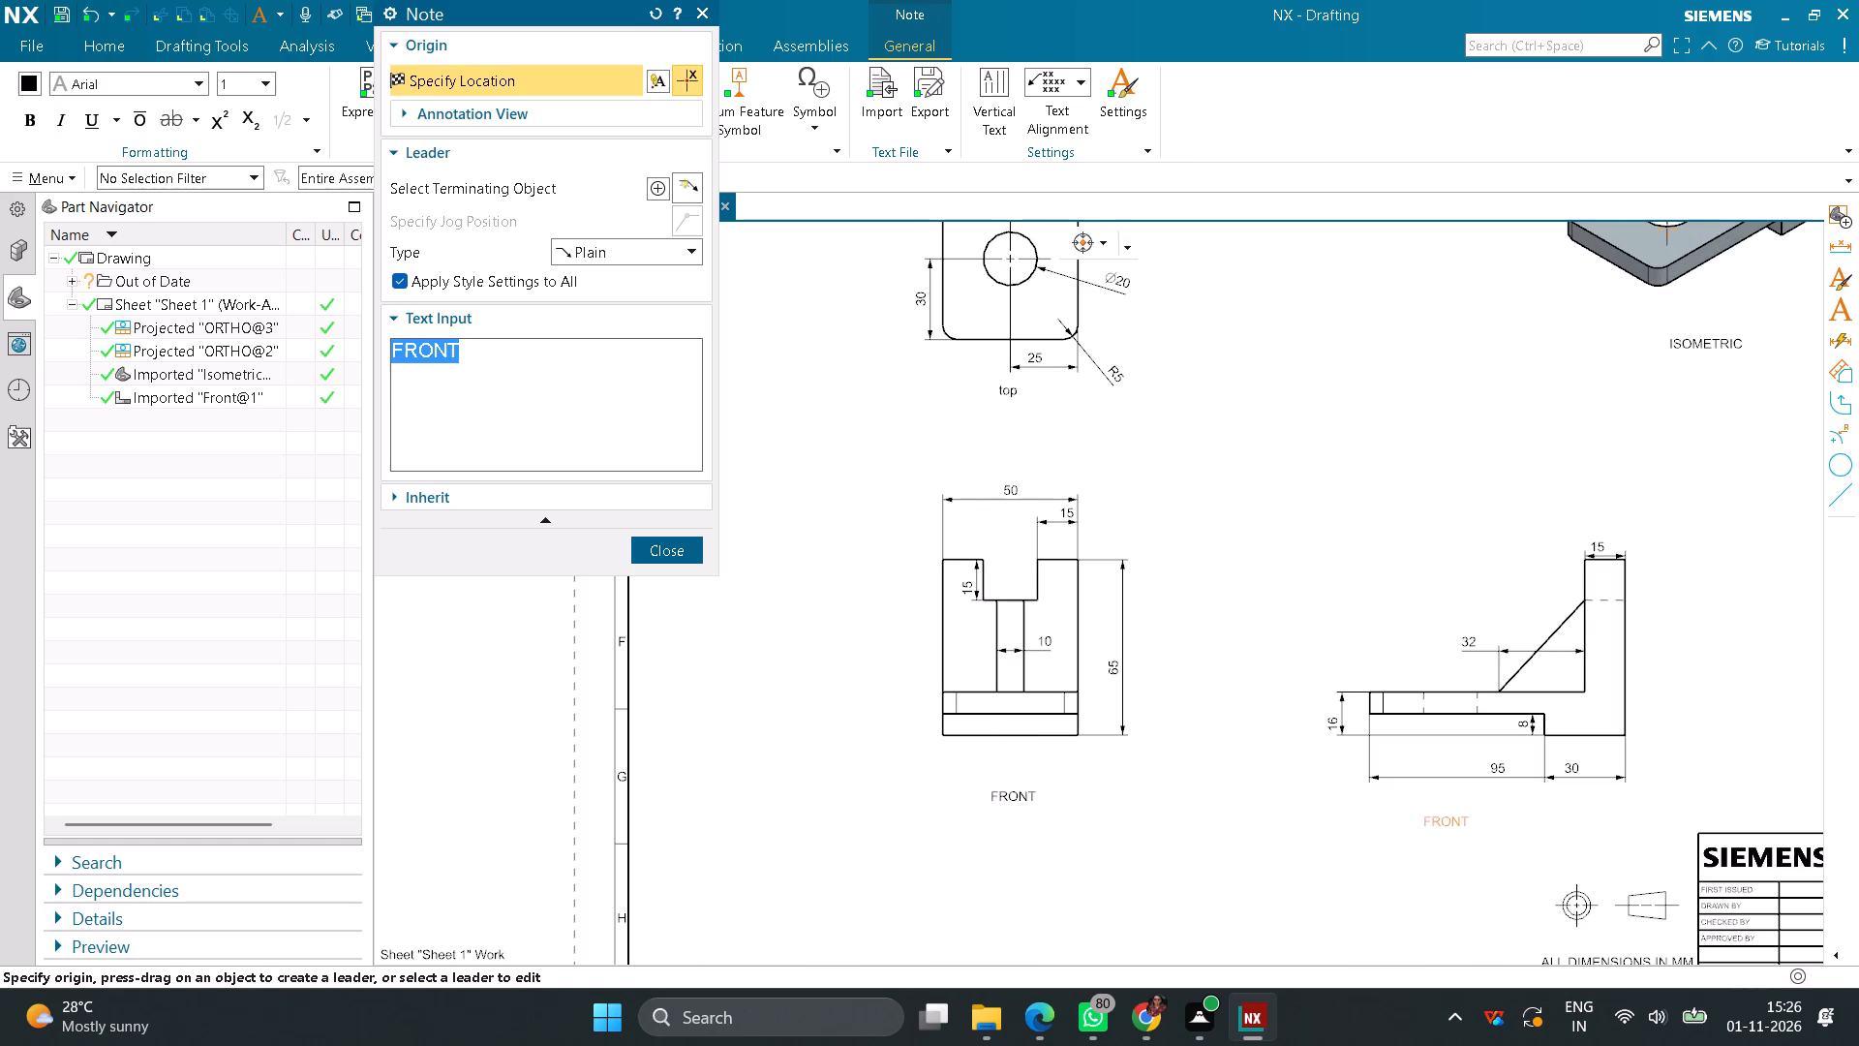
Place a note reading RIGHT below the side view's length dimensions.
text(RIGHT)
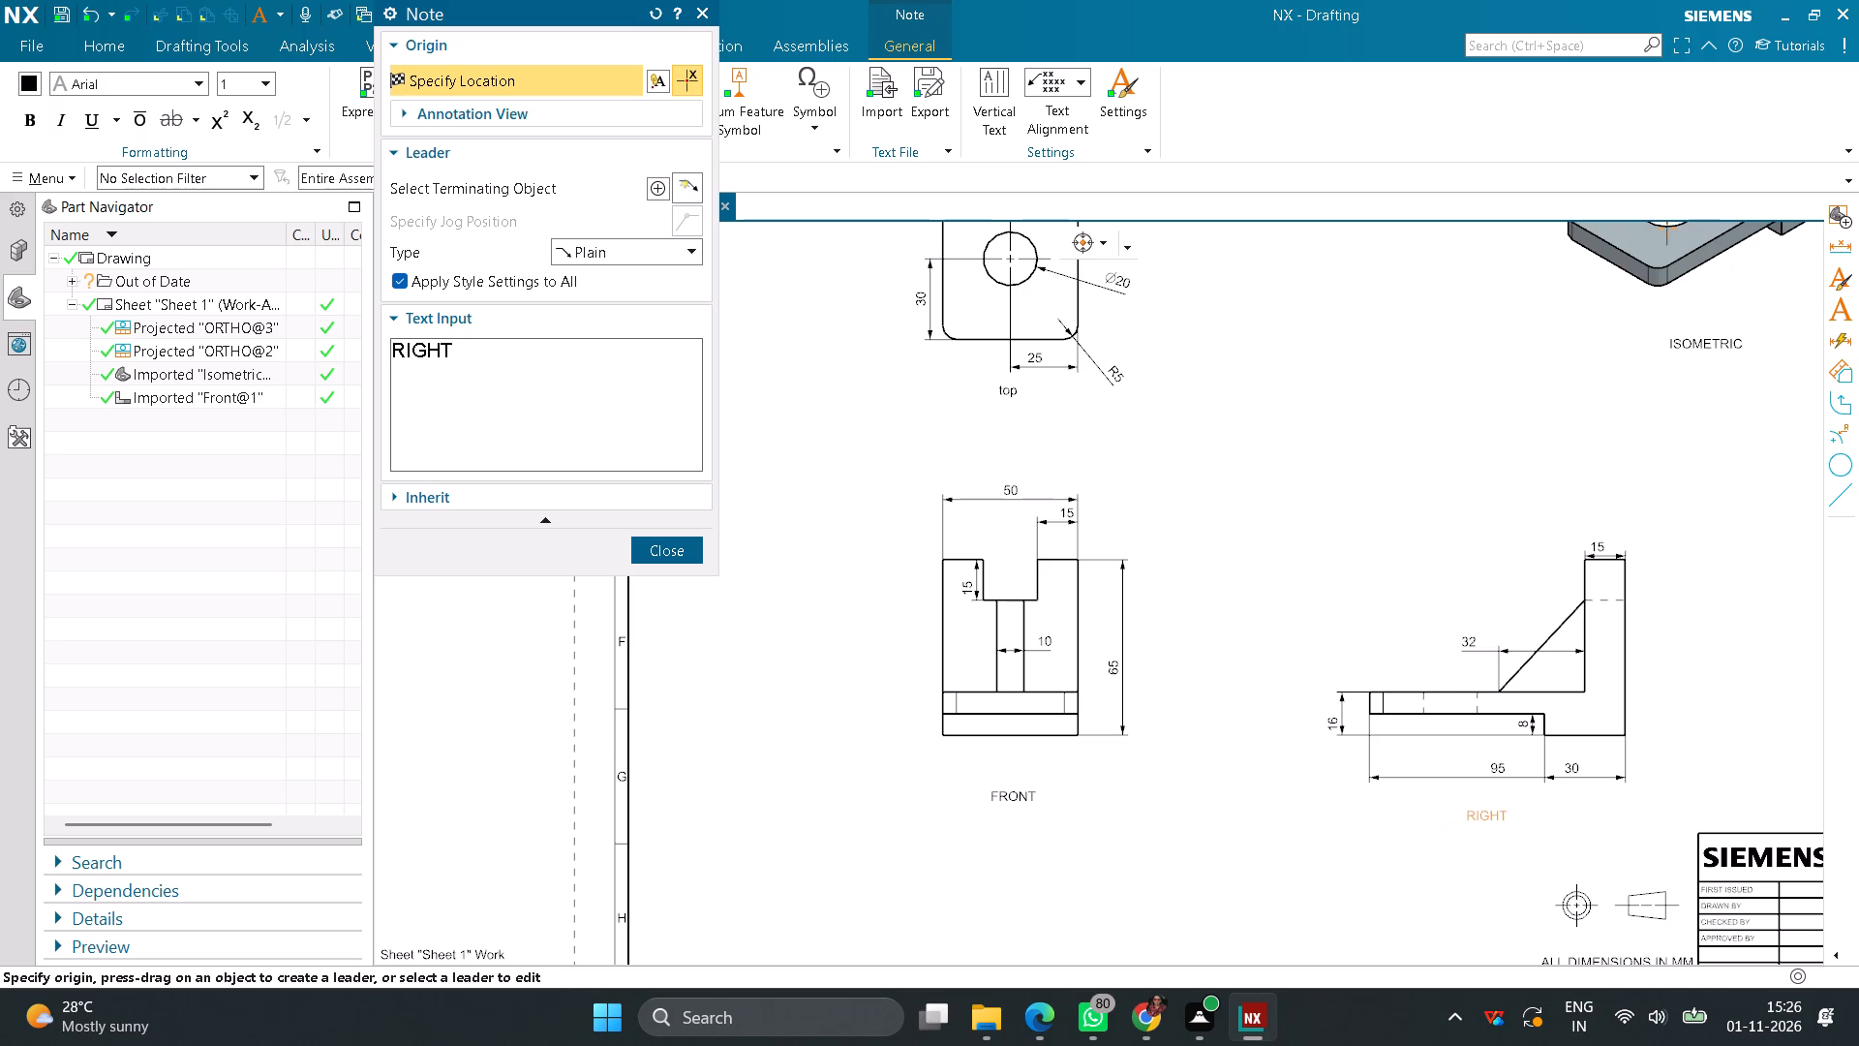
click(1486, 815)
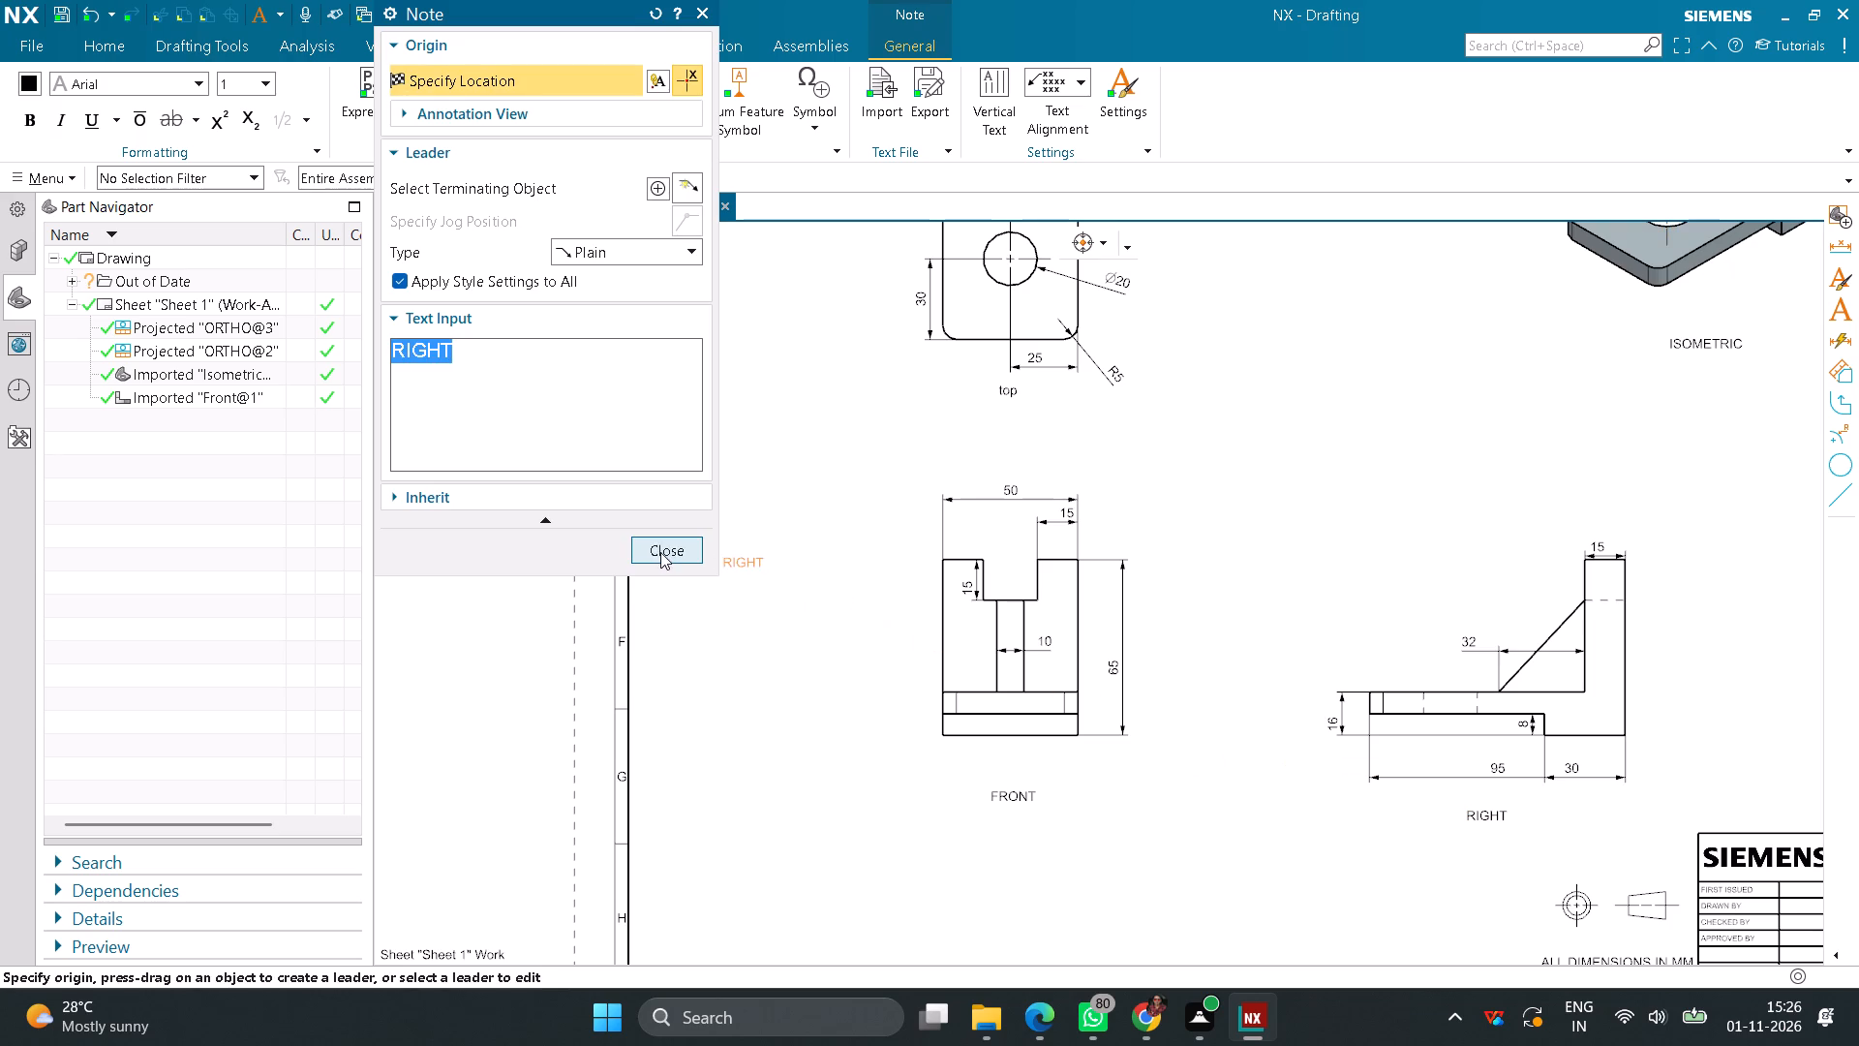
Set the "top" note's lettering to Bold with a text height of 7.
click(665, 550)
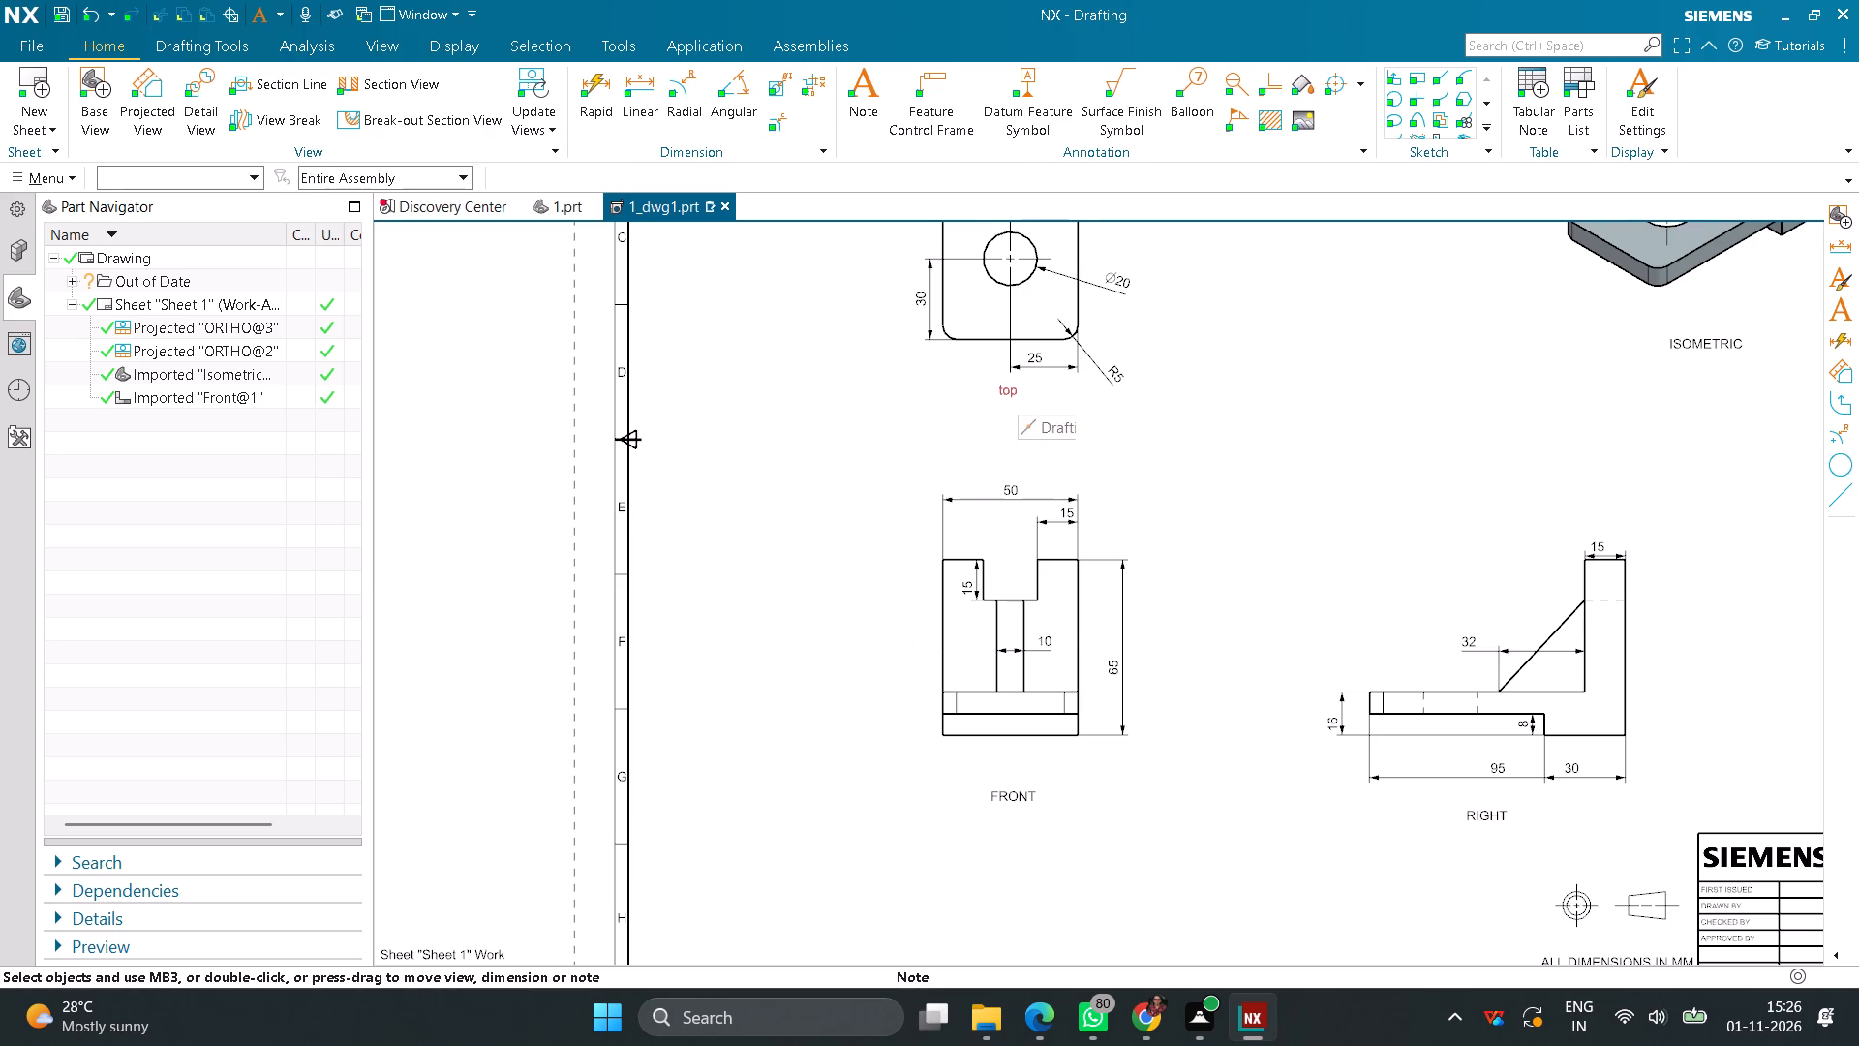
right_click(1018, 389)
click(1078, 439)
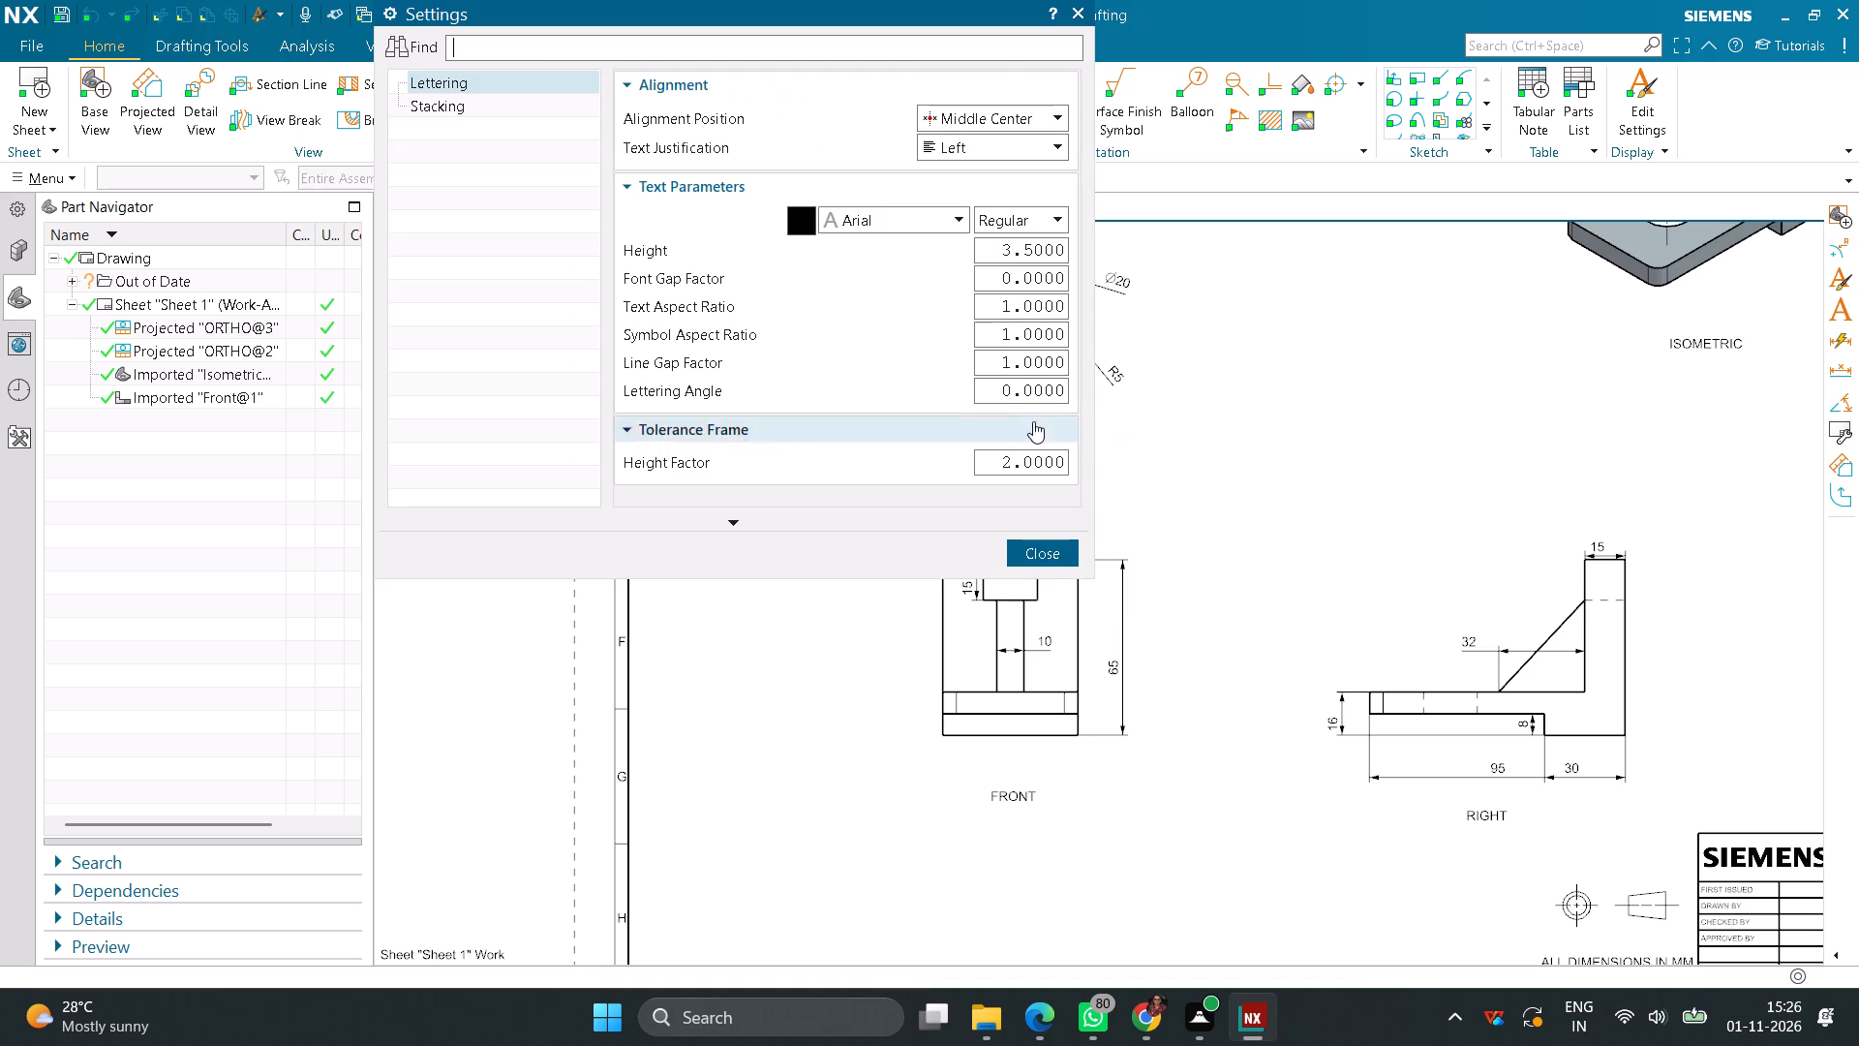
click(1037, 228)
click(989, 270)
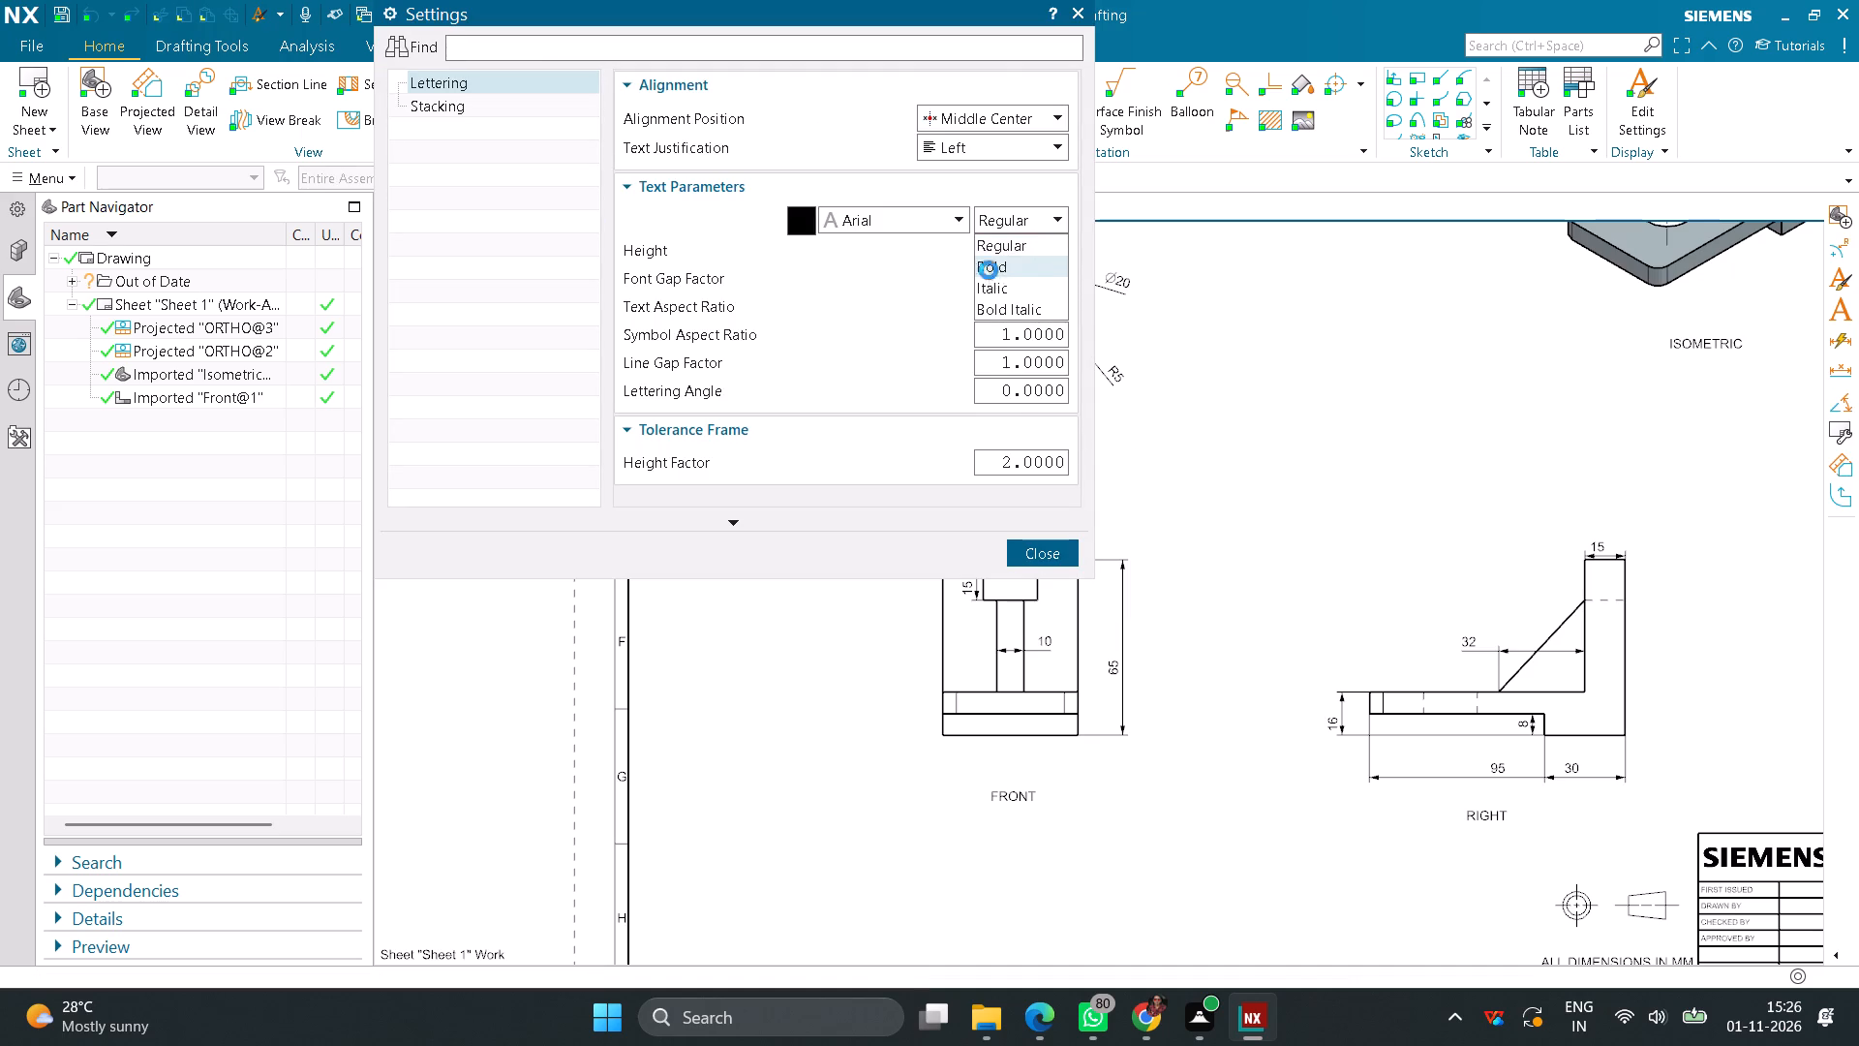
drag(992, 252, 1135, 259)
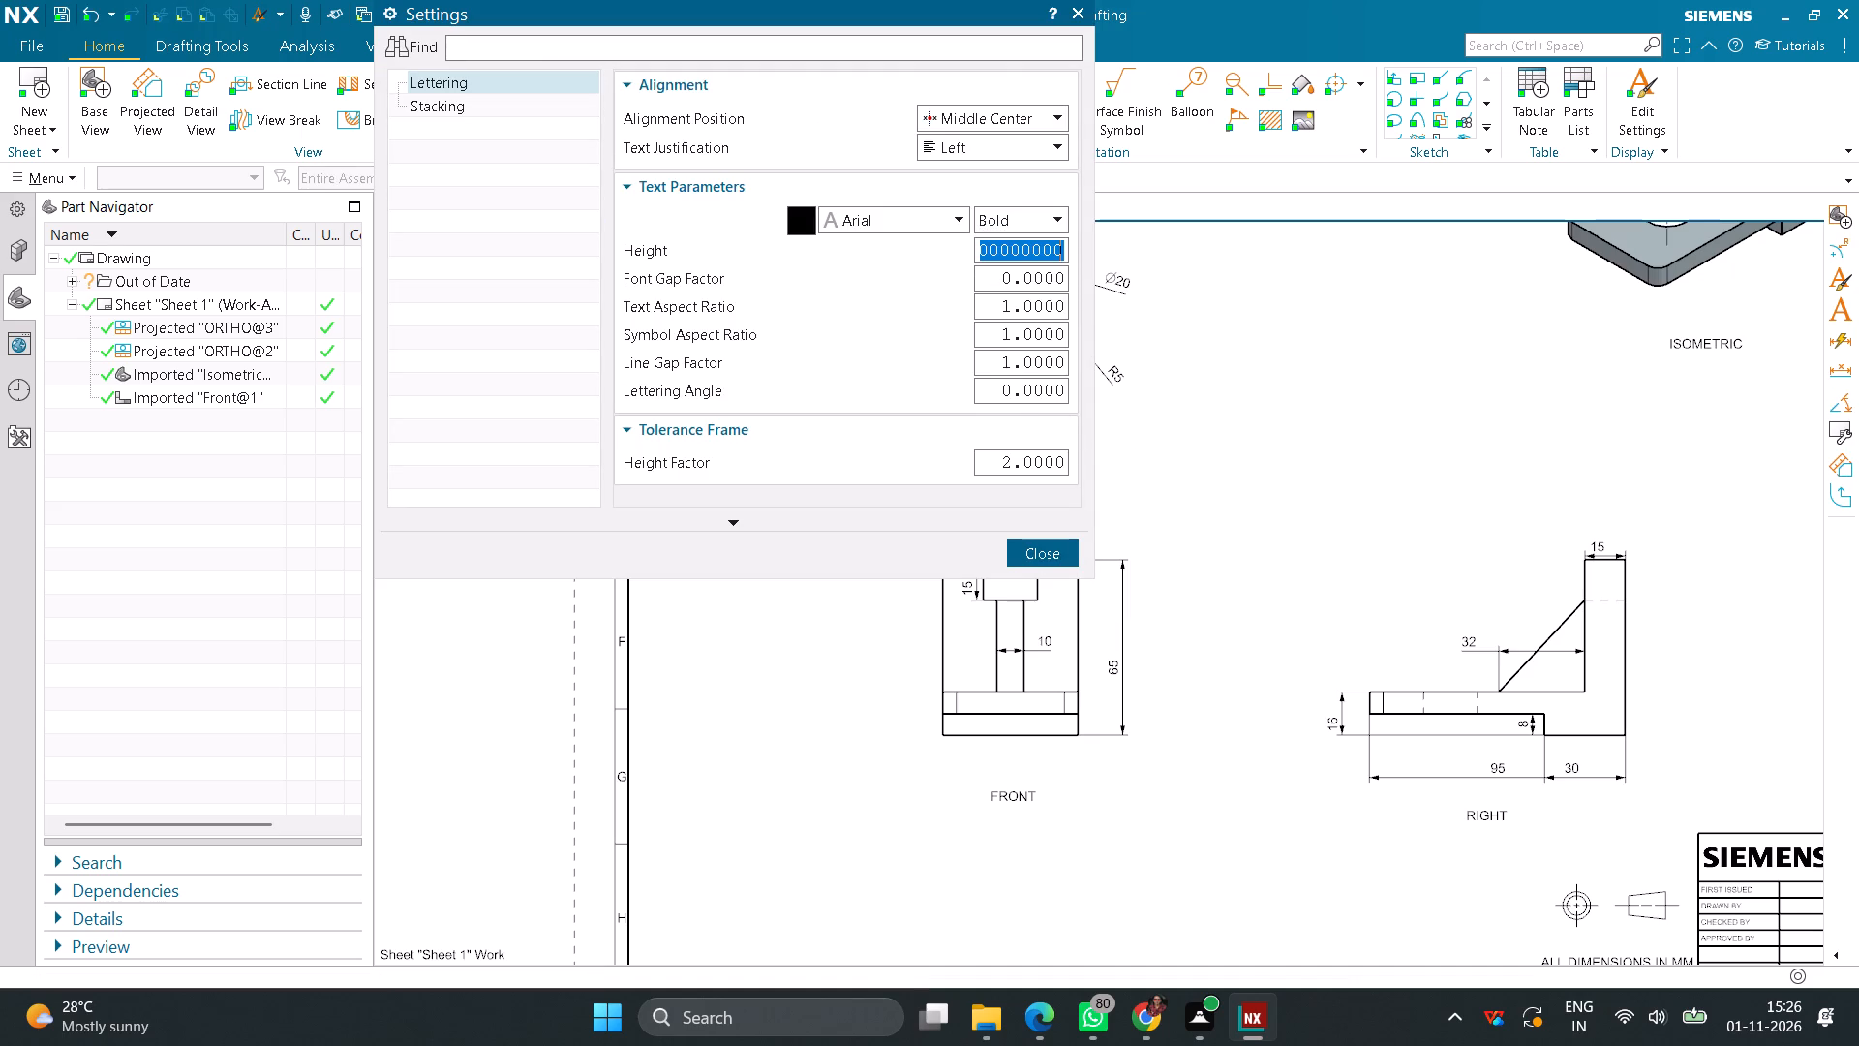
key(7)
key(Return)
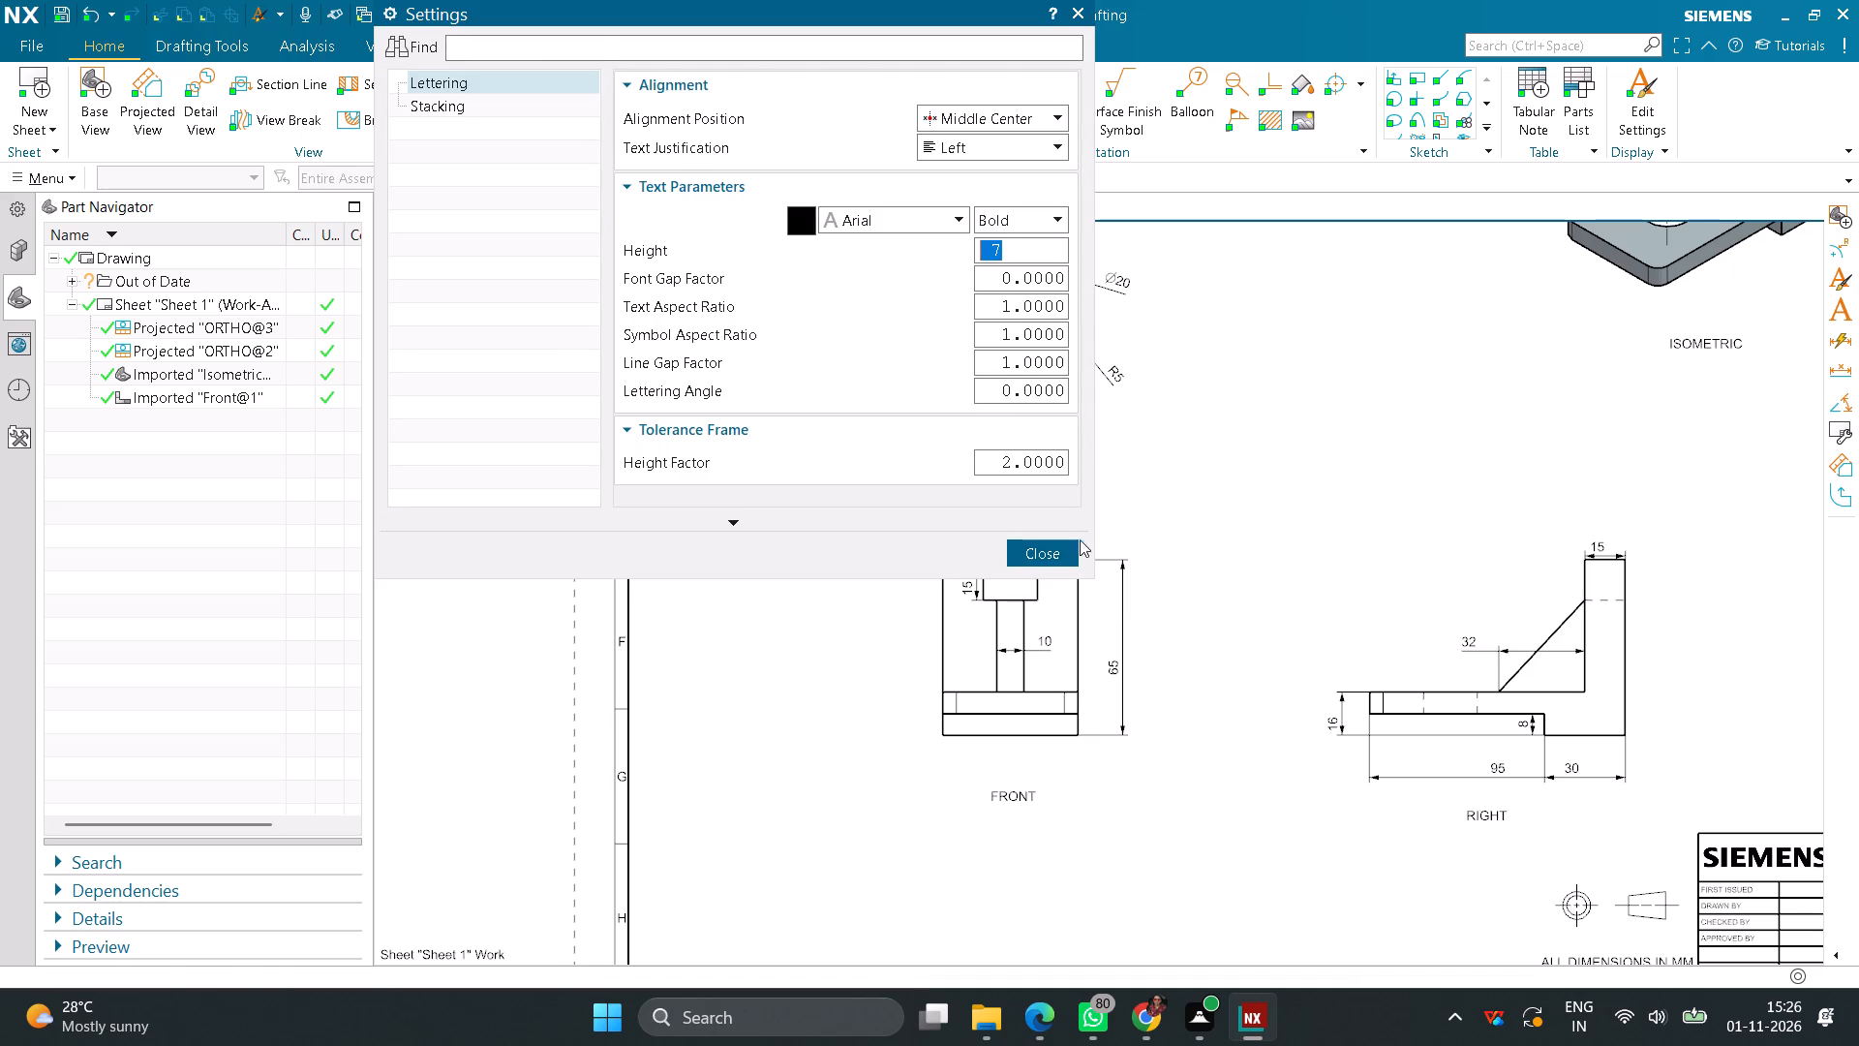
click(1067, 549)
Set the FRONT note's lettering to Bold with a text height of 7.
right_click(1009, 788)
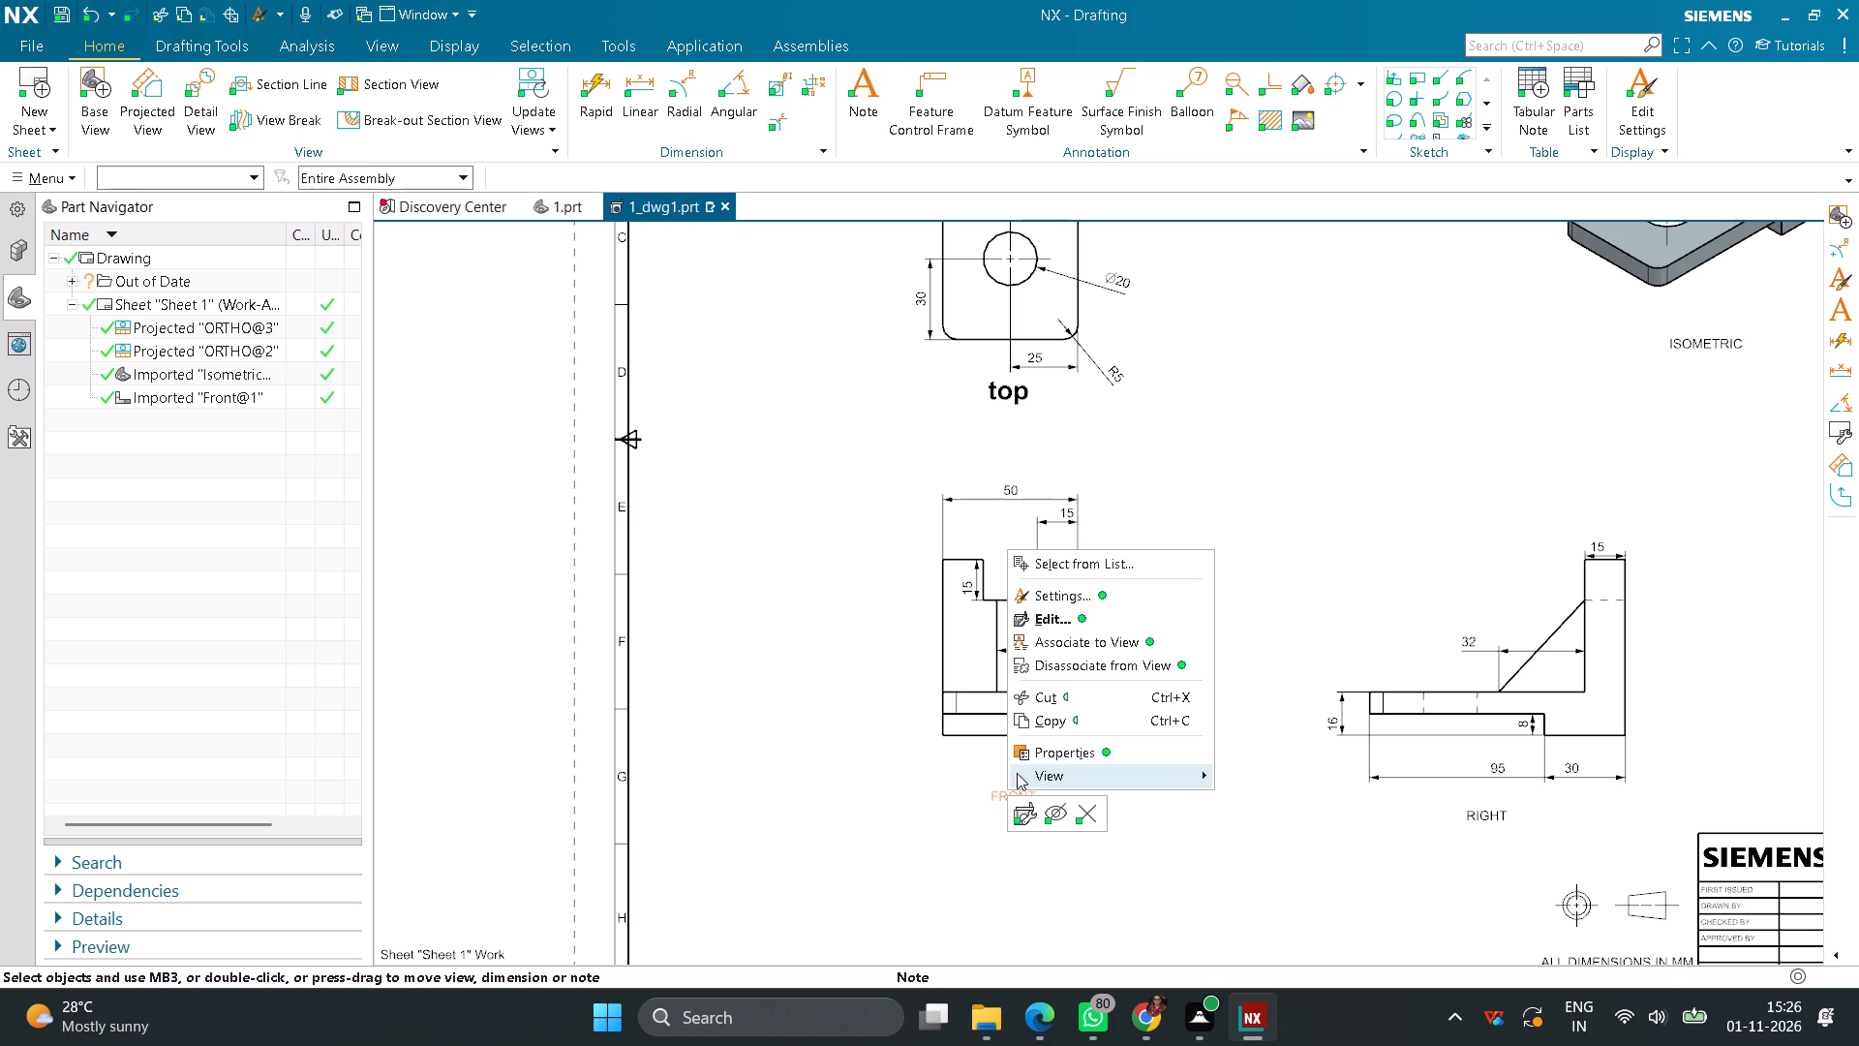
click(1054, 599)
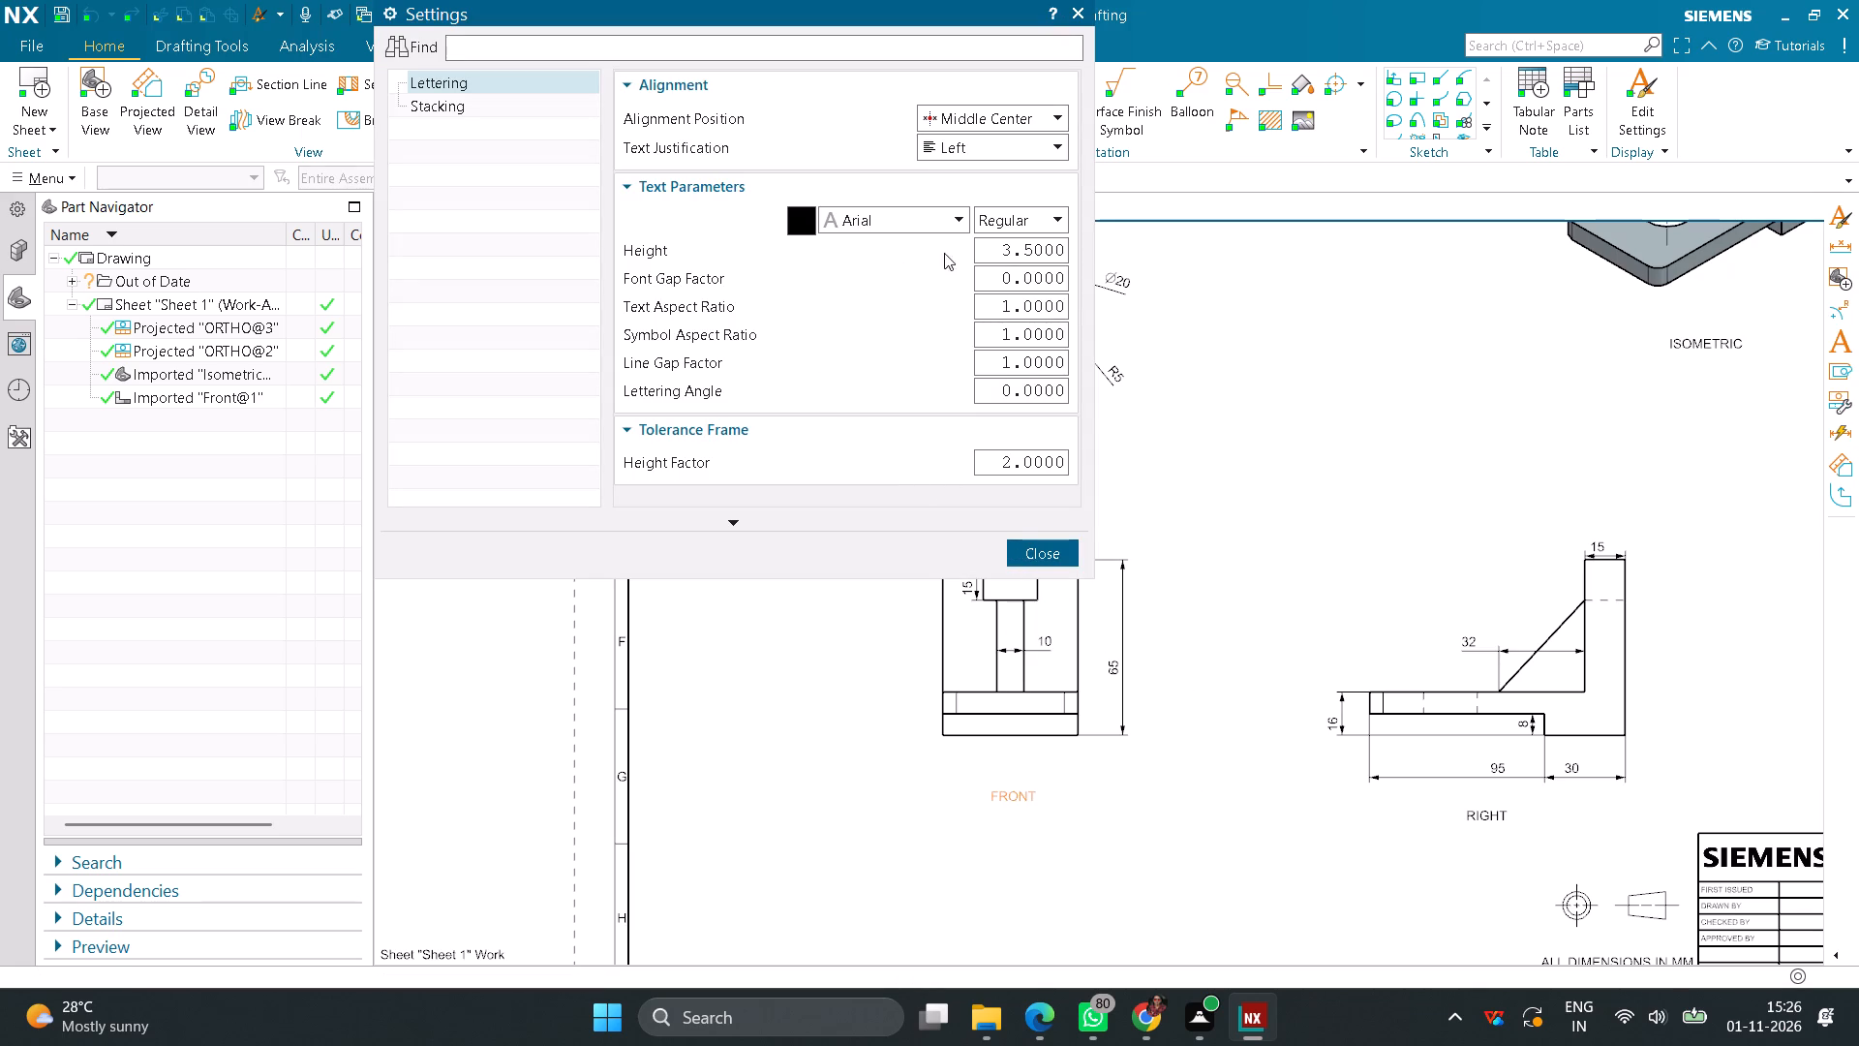
click(1048, 221)
click(987, 270)
drag(992, 251, 1121, 255)
key(7)
key(Return)
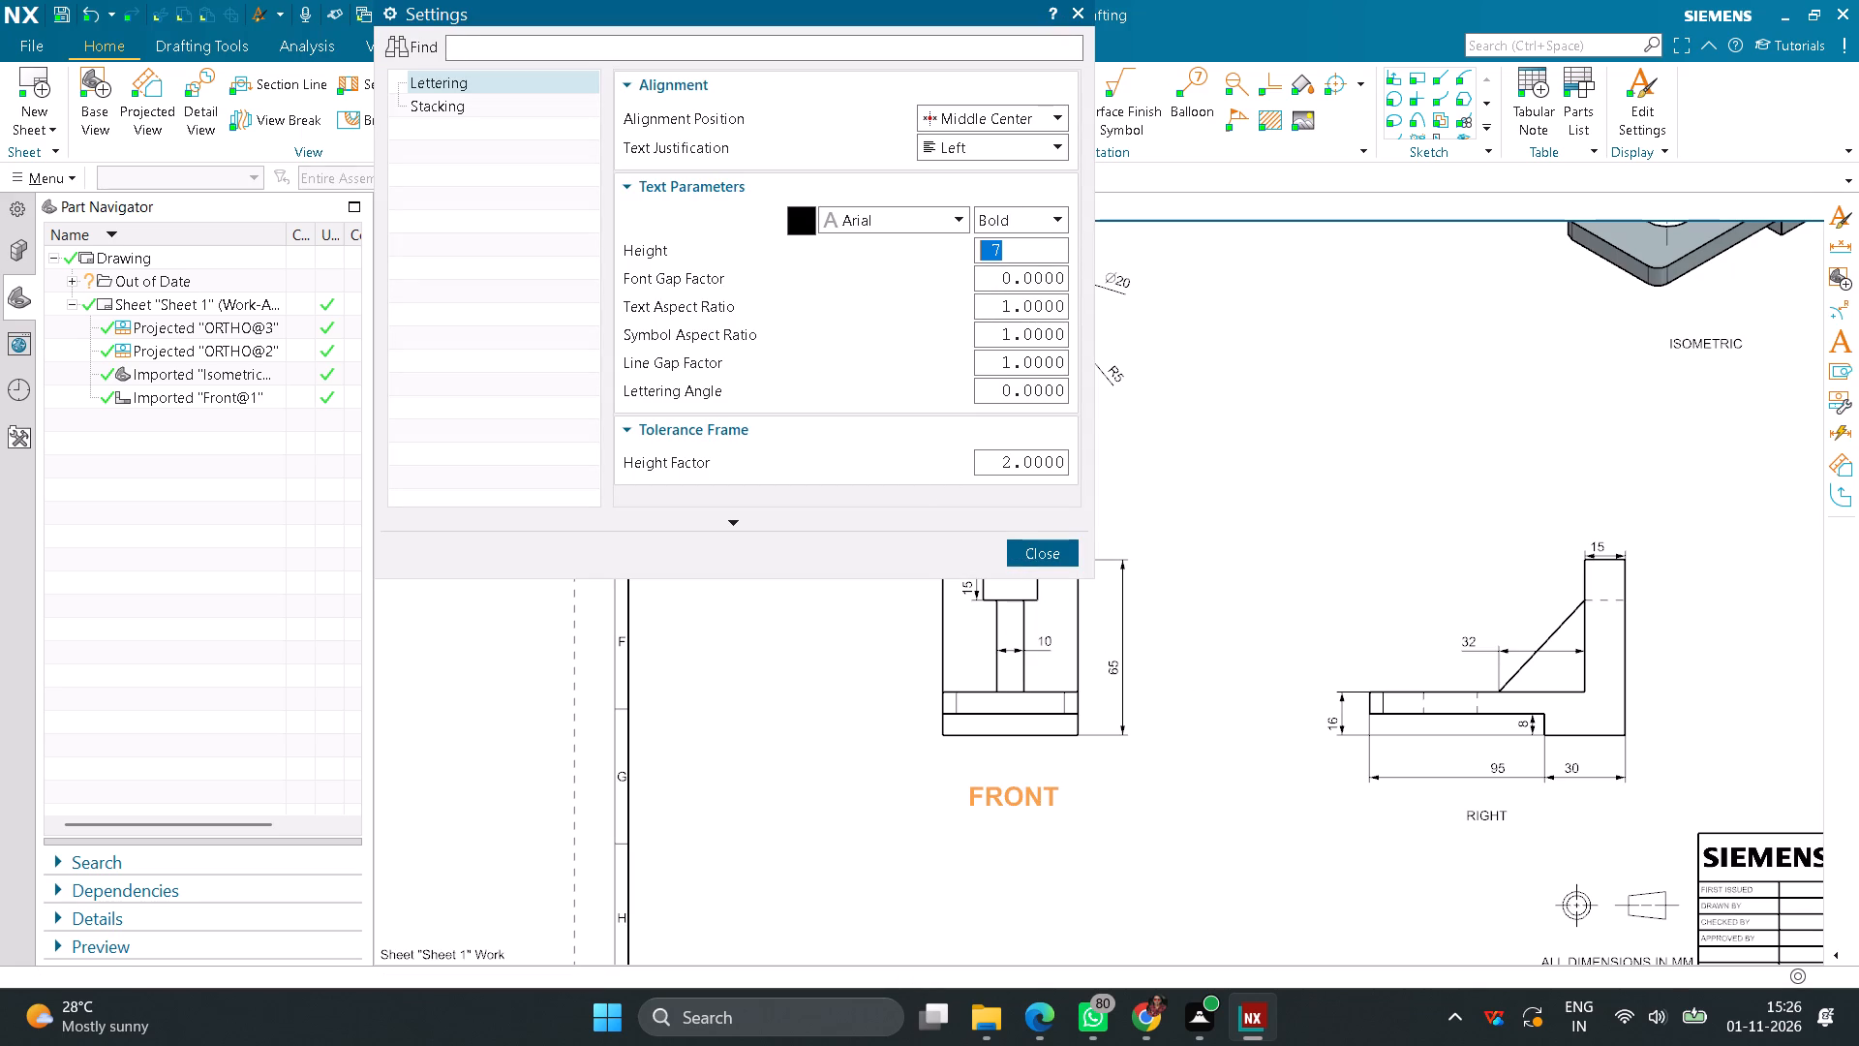
click(1051, 562)
Set the RIGHT note's lettering to Bold with a text height of 7.
right_click(1489, 815)
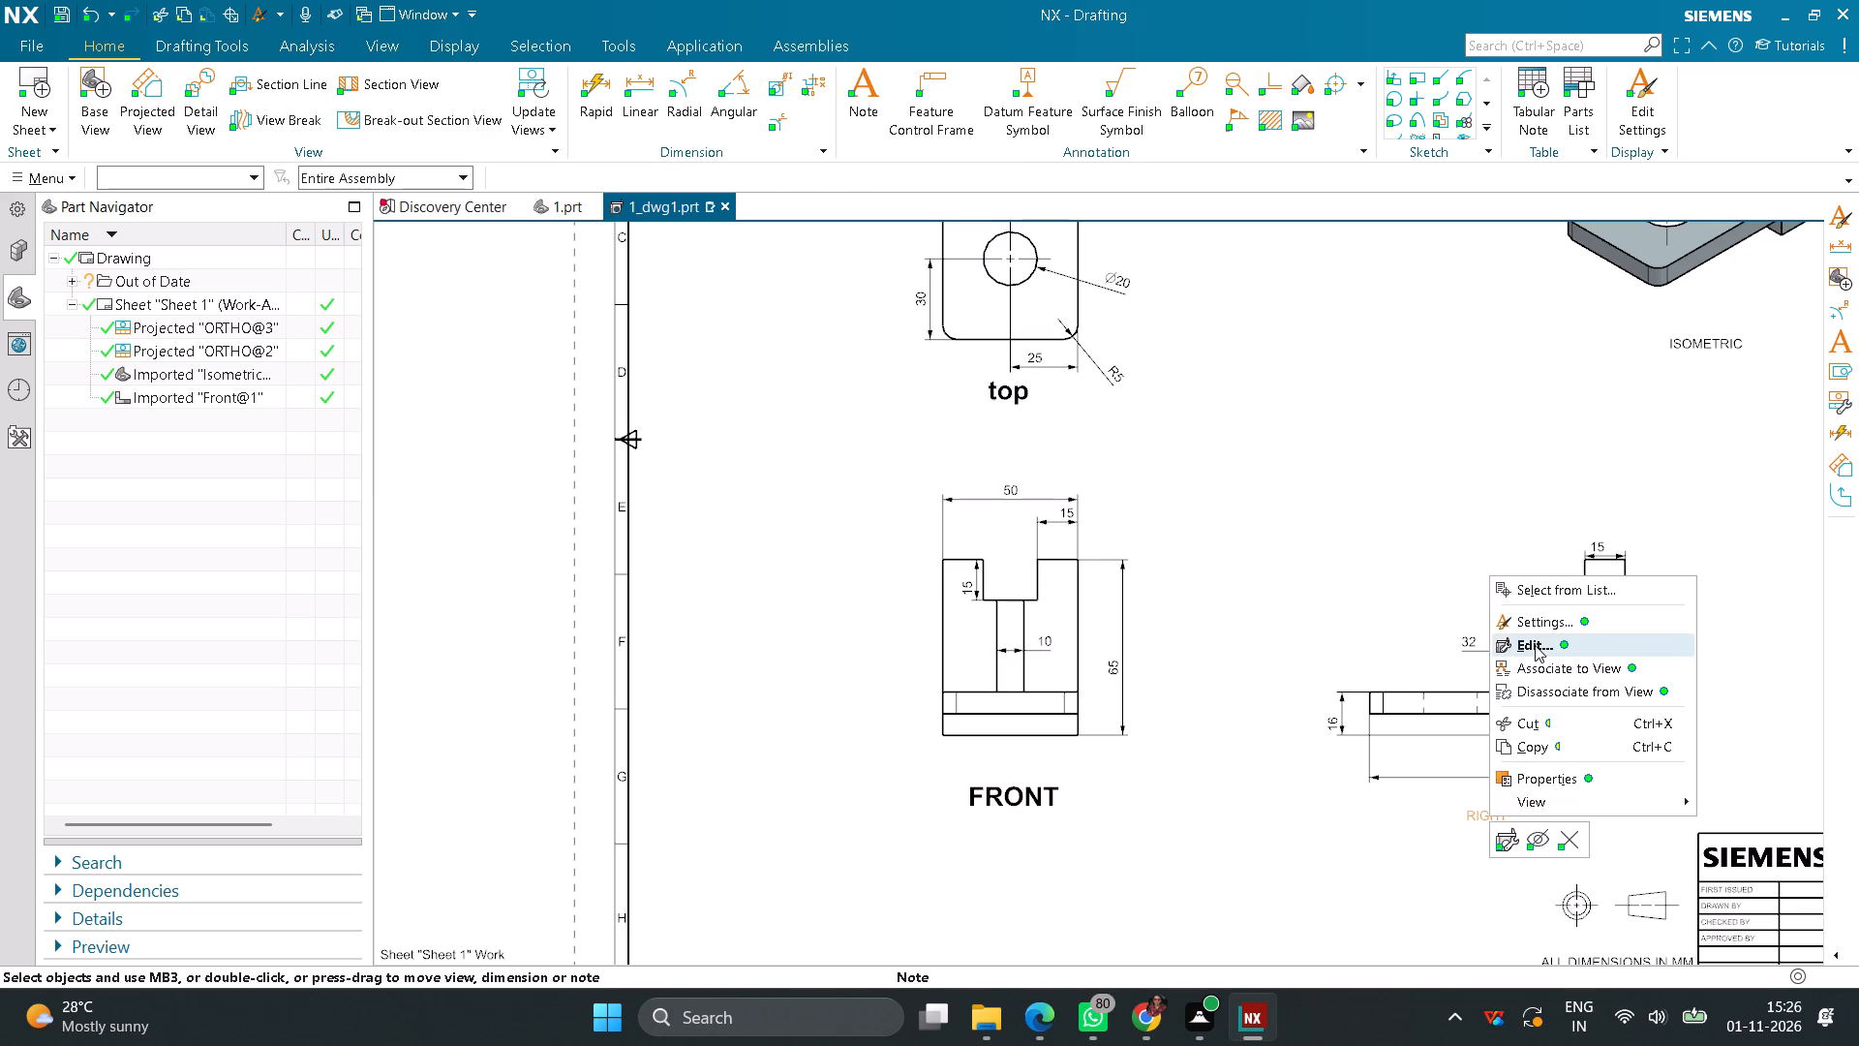
click(1539, 627)
click(1062, 211)
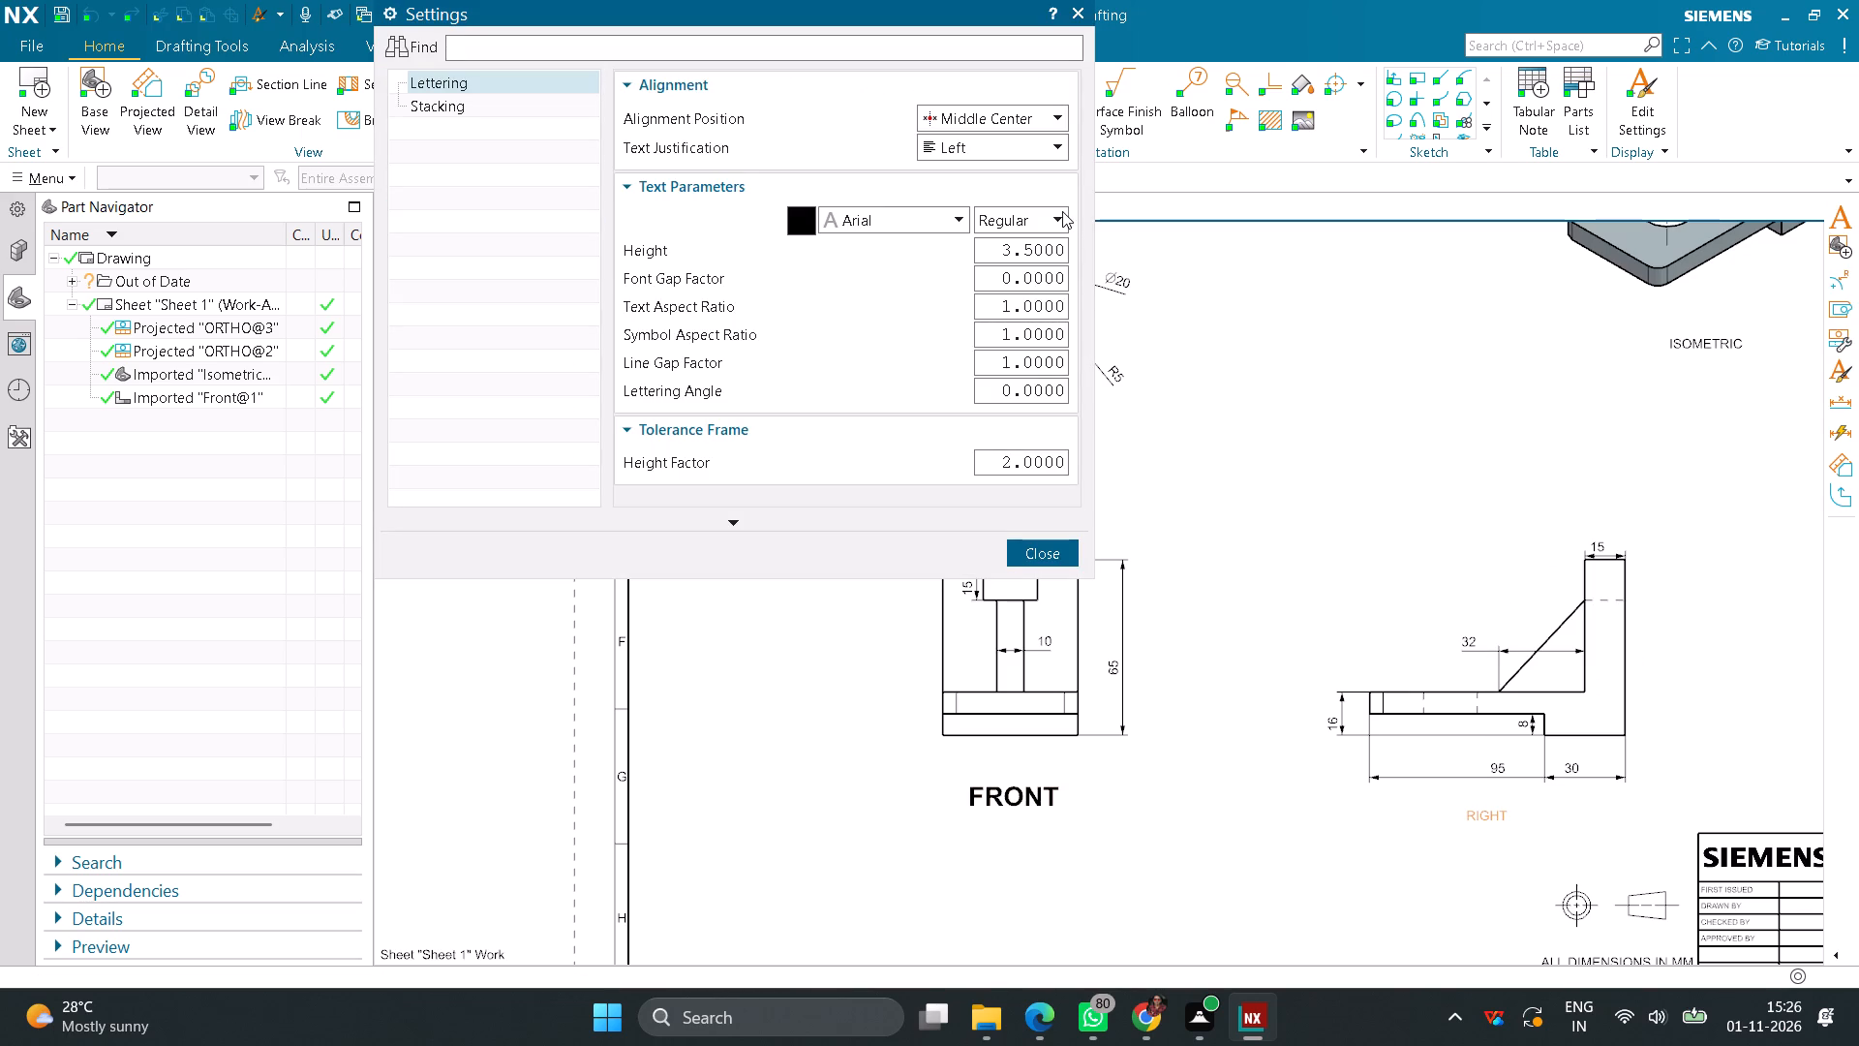
click(997, 268)
drag(990, 247, 1115, 278)
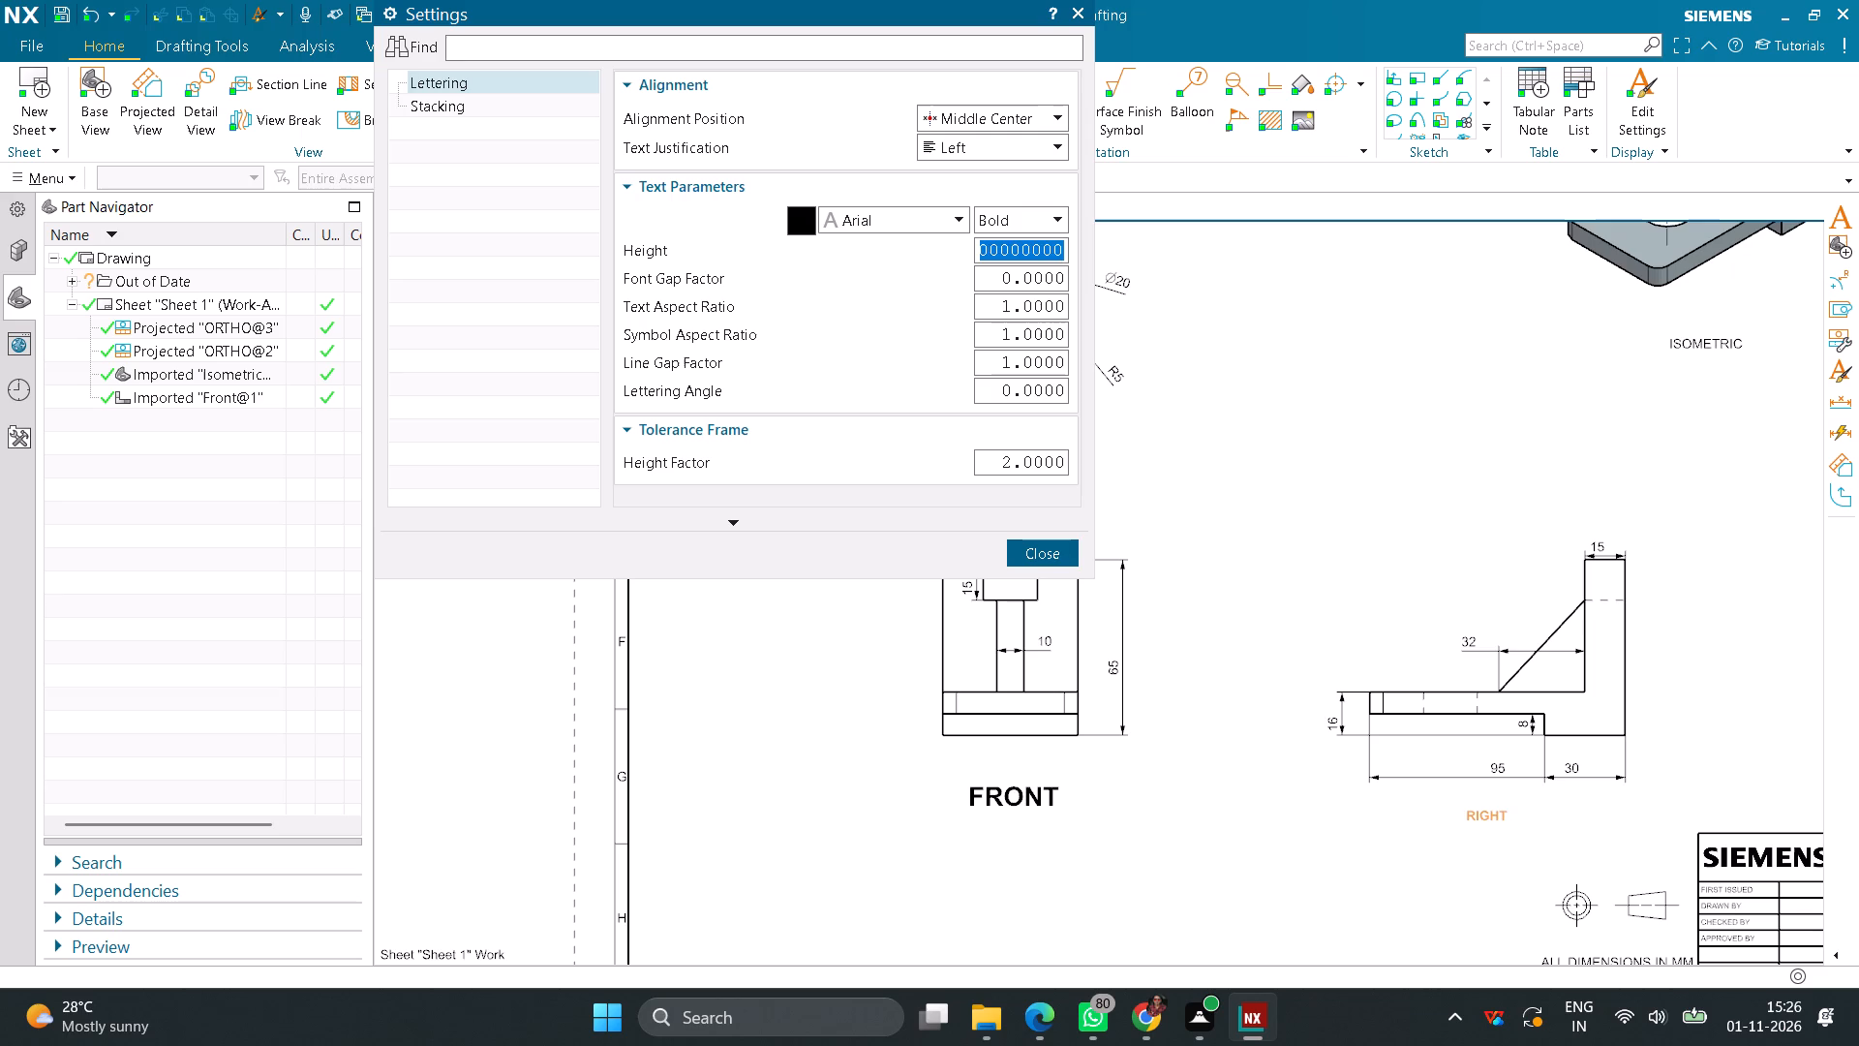
key(7)
key(Return)
click(1046, 559)
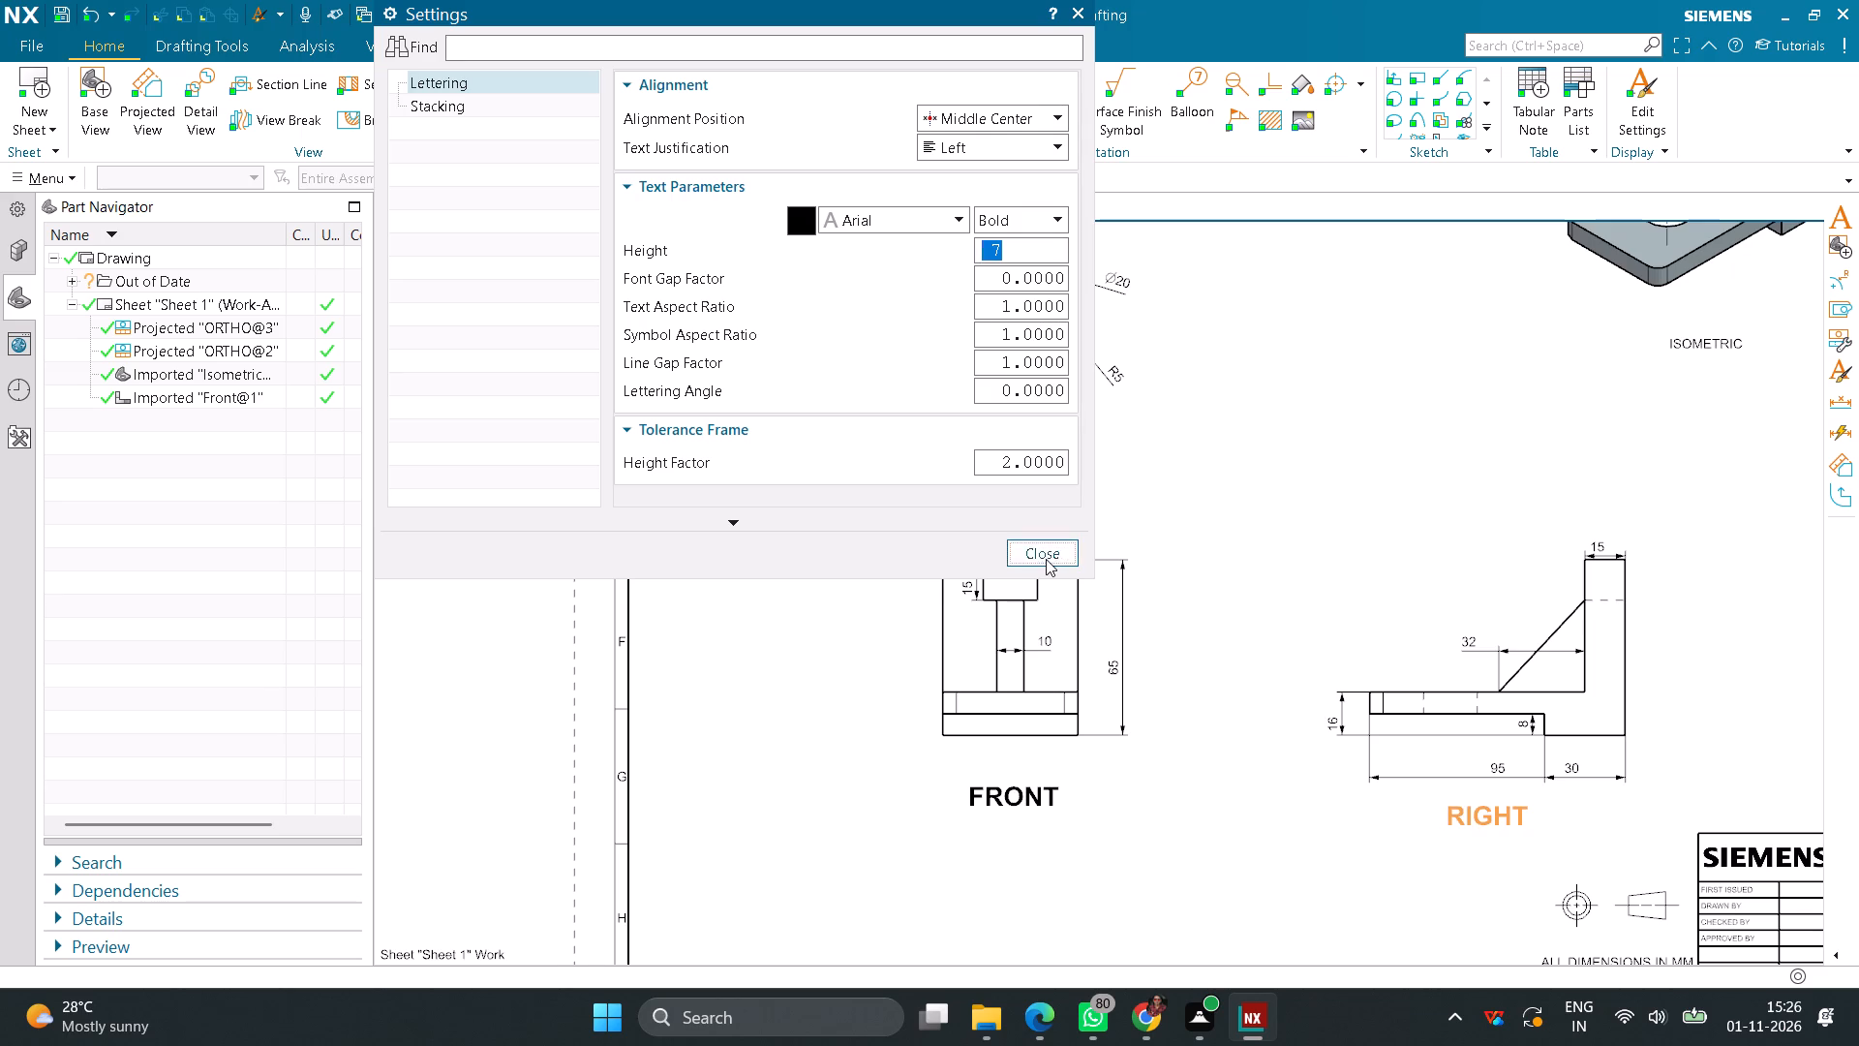
Set the ISOMETRIC note's lettering to Bold with a text height of 7.
scroll(1504, 479, down, 7)
scroll(1614, 381, up, 3)
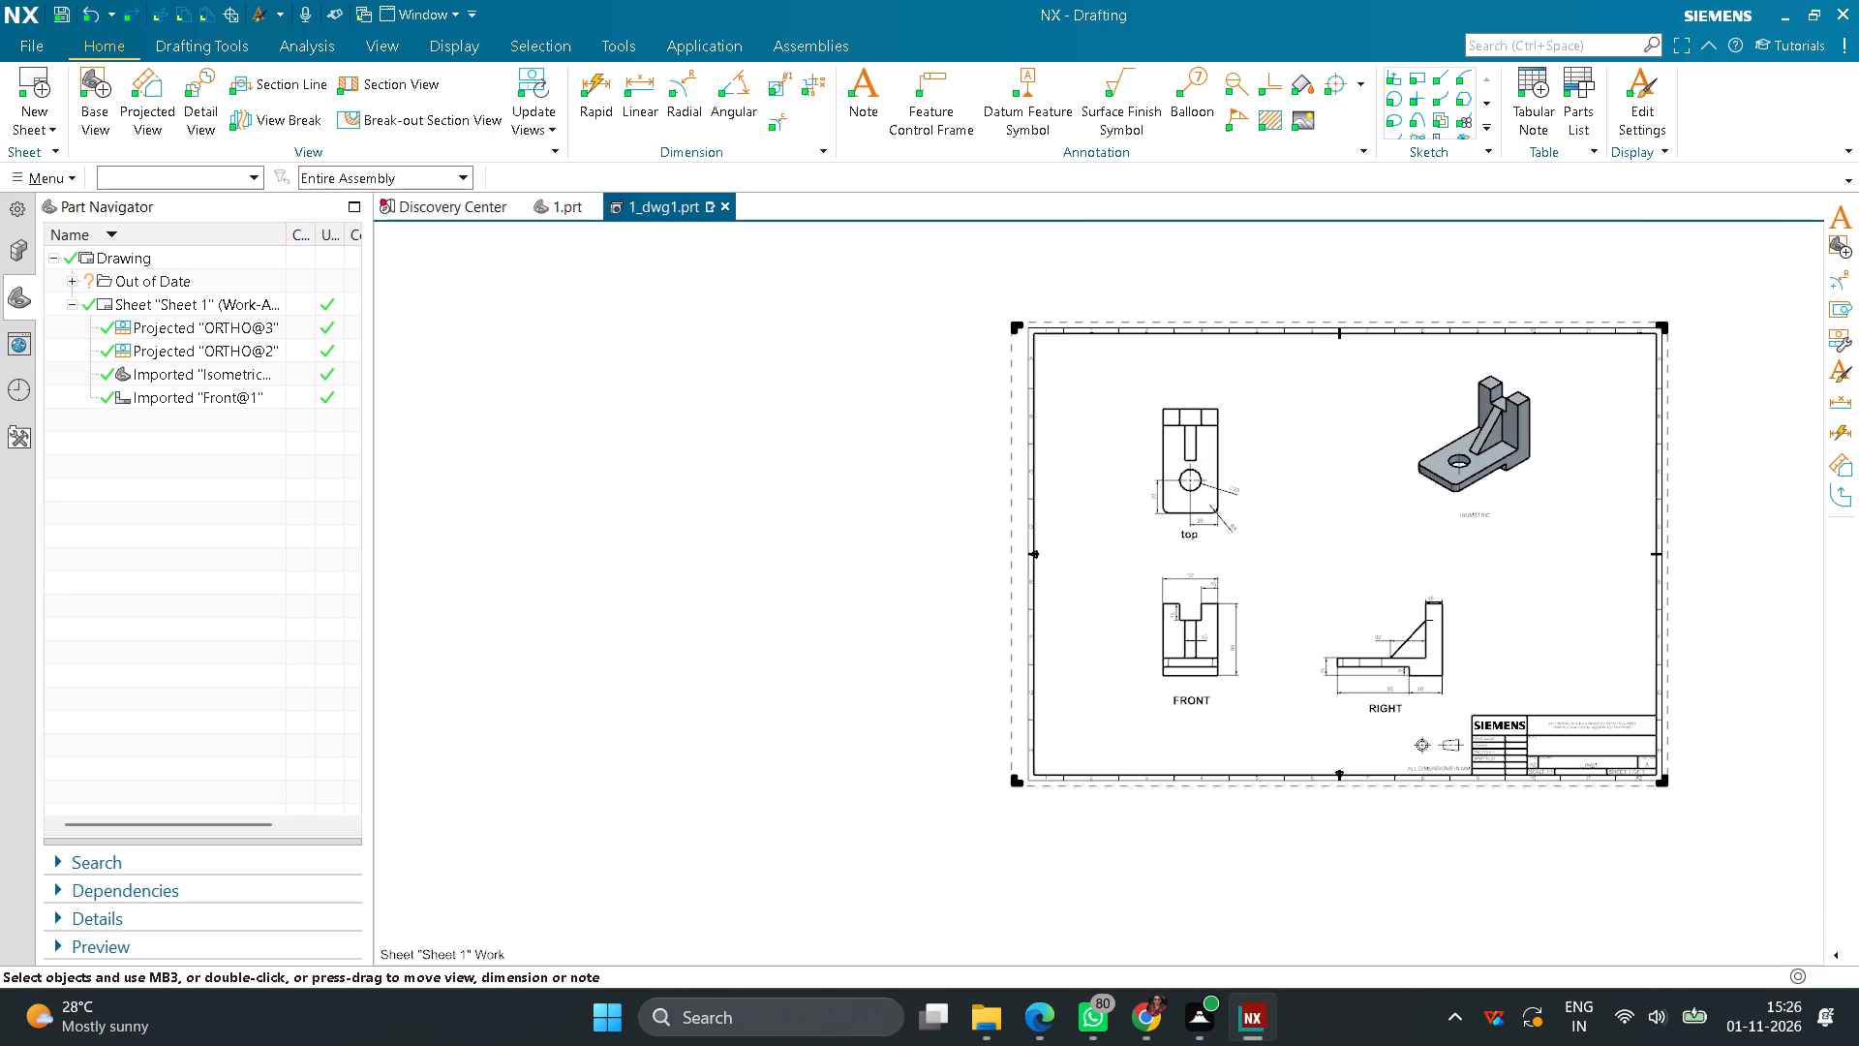
scroll(1574, 425, up, 2)
click(1434, 563)
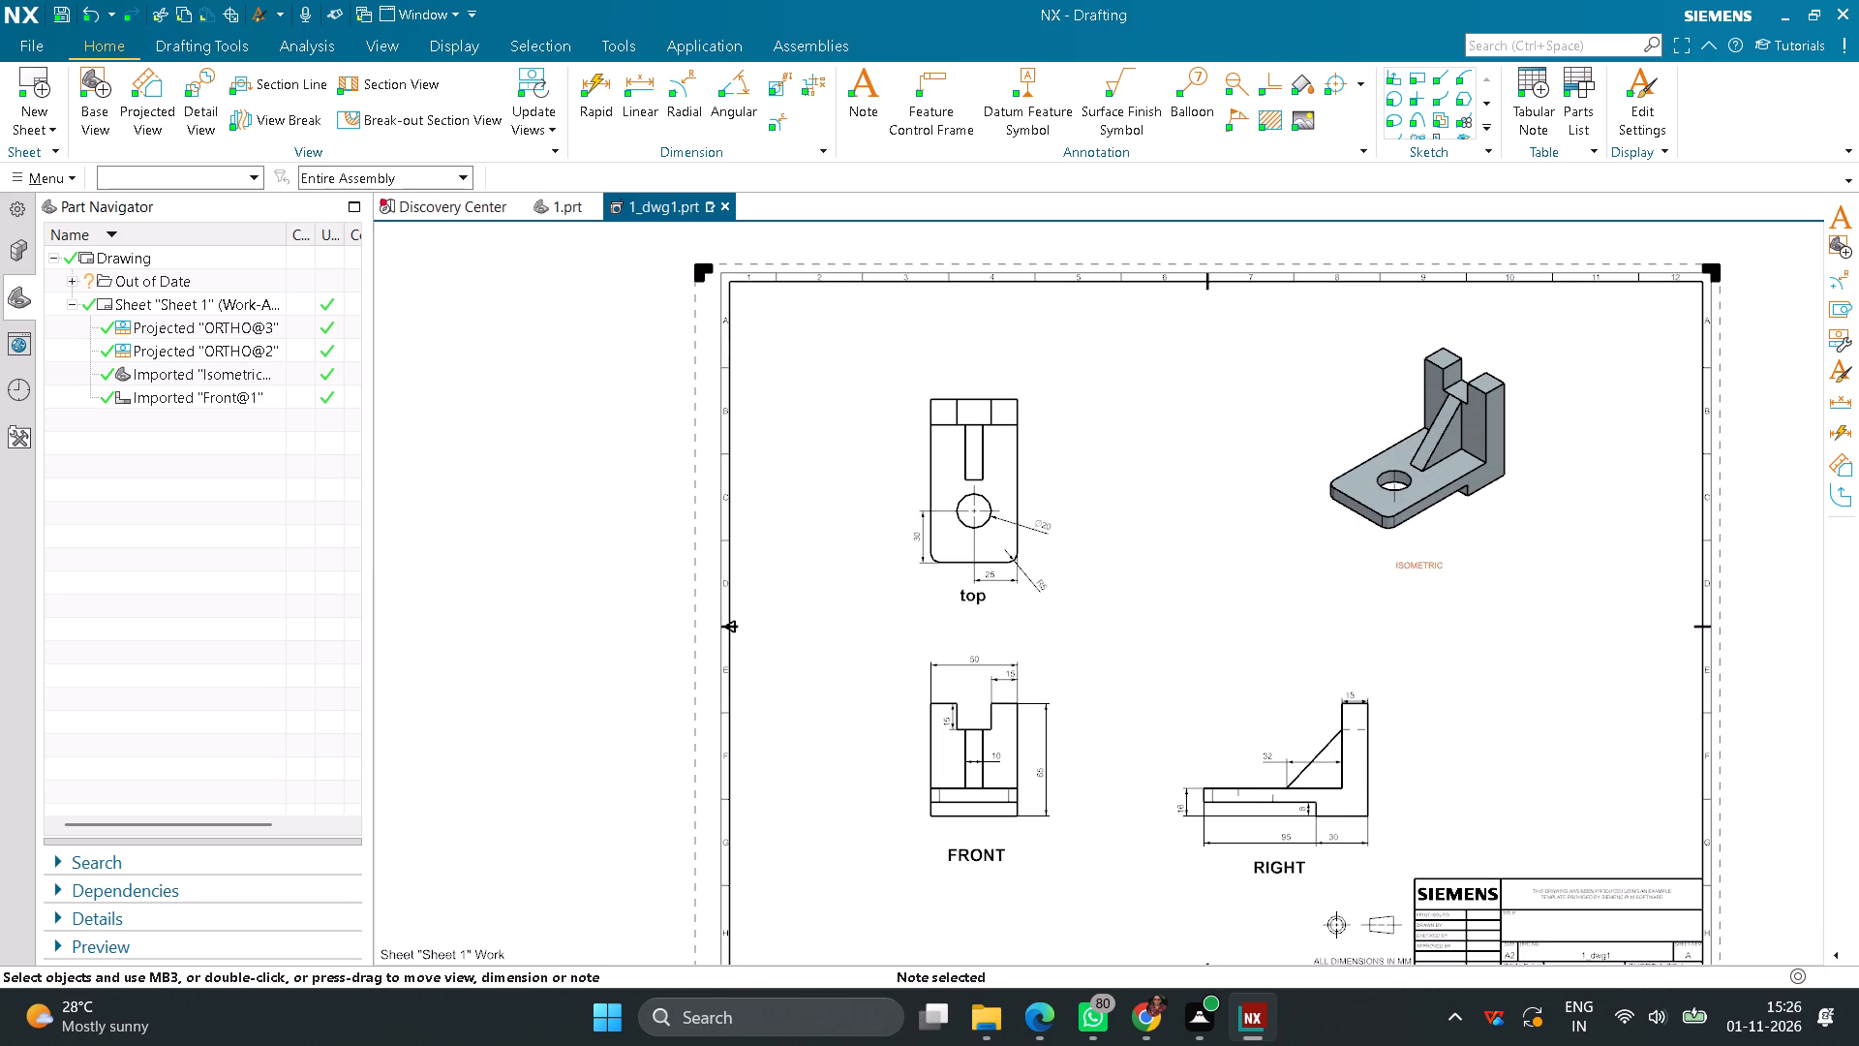
right_click(1436, 560)
click(1479, 597)
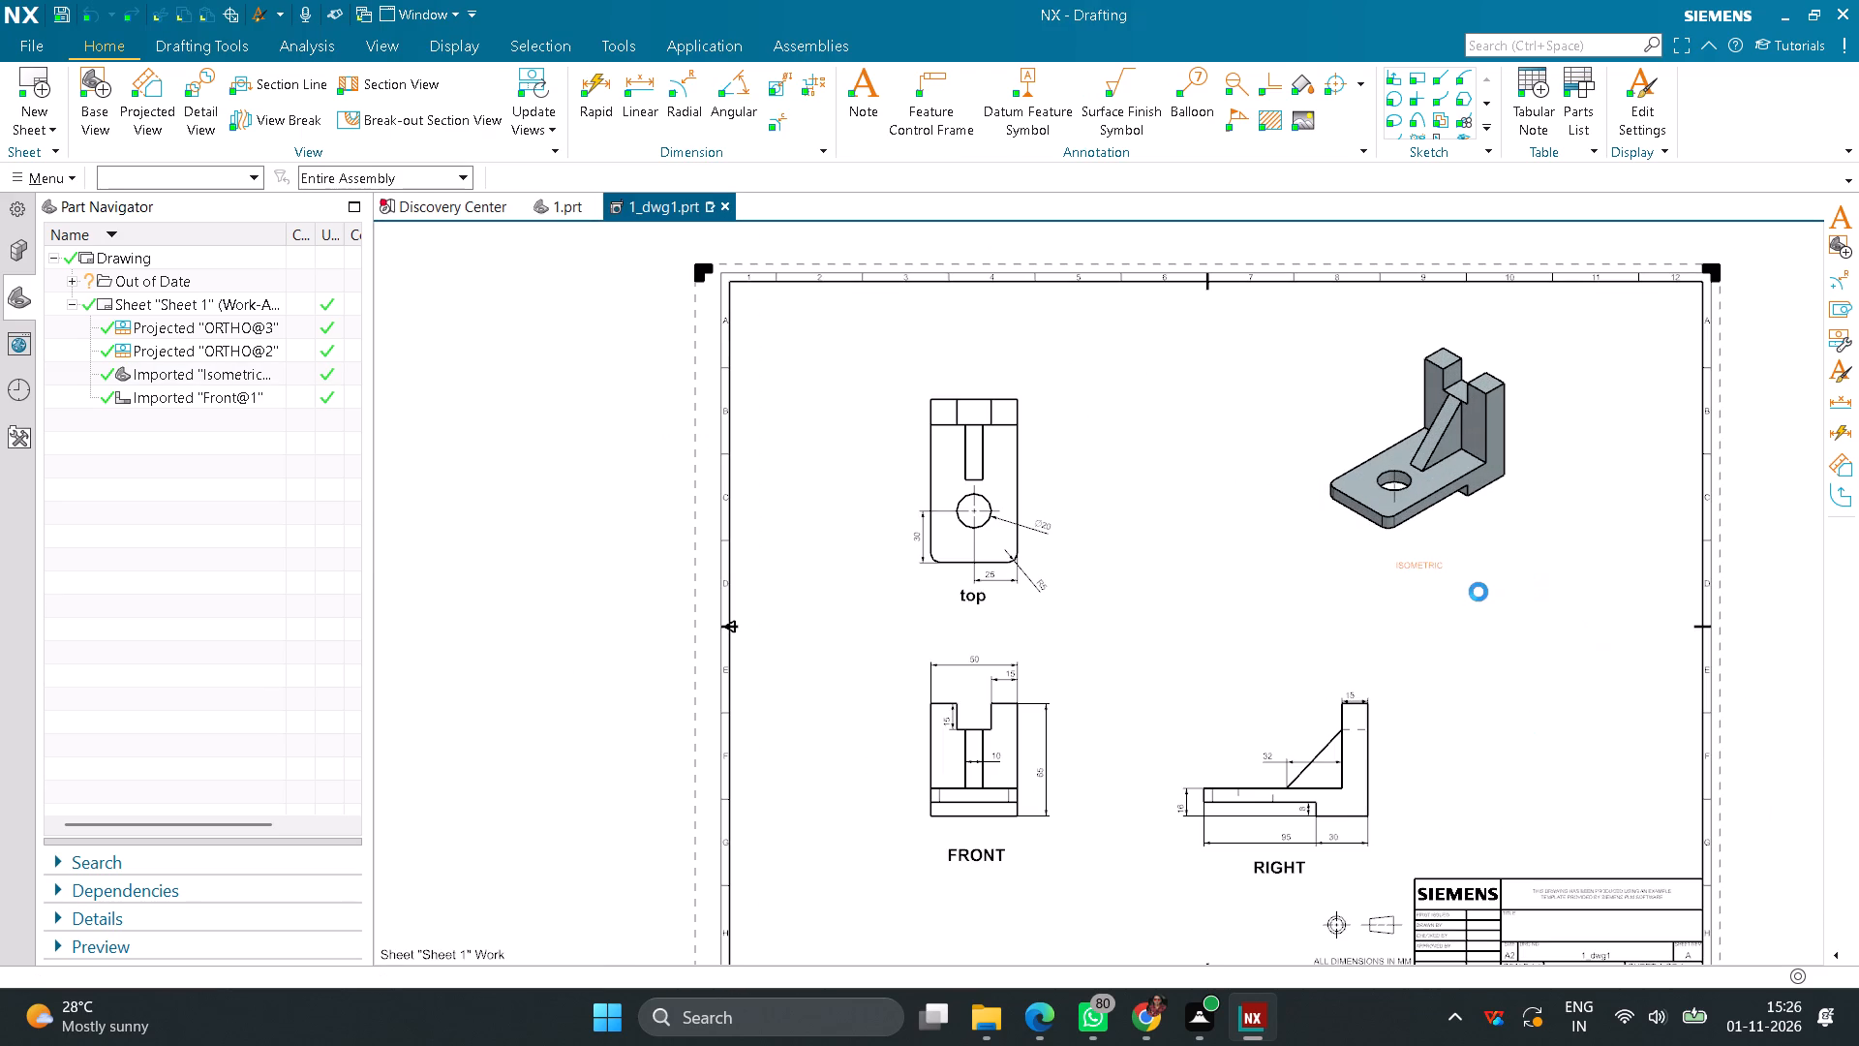
click(691, 555)
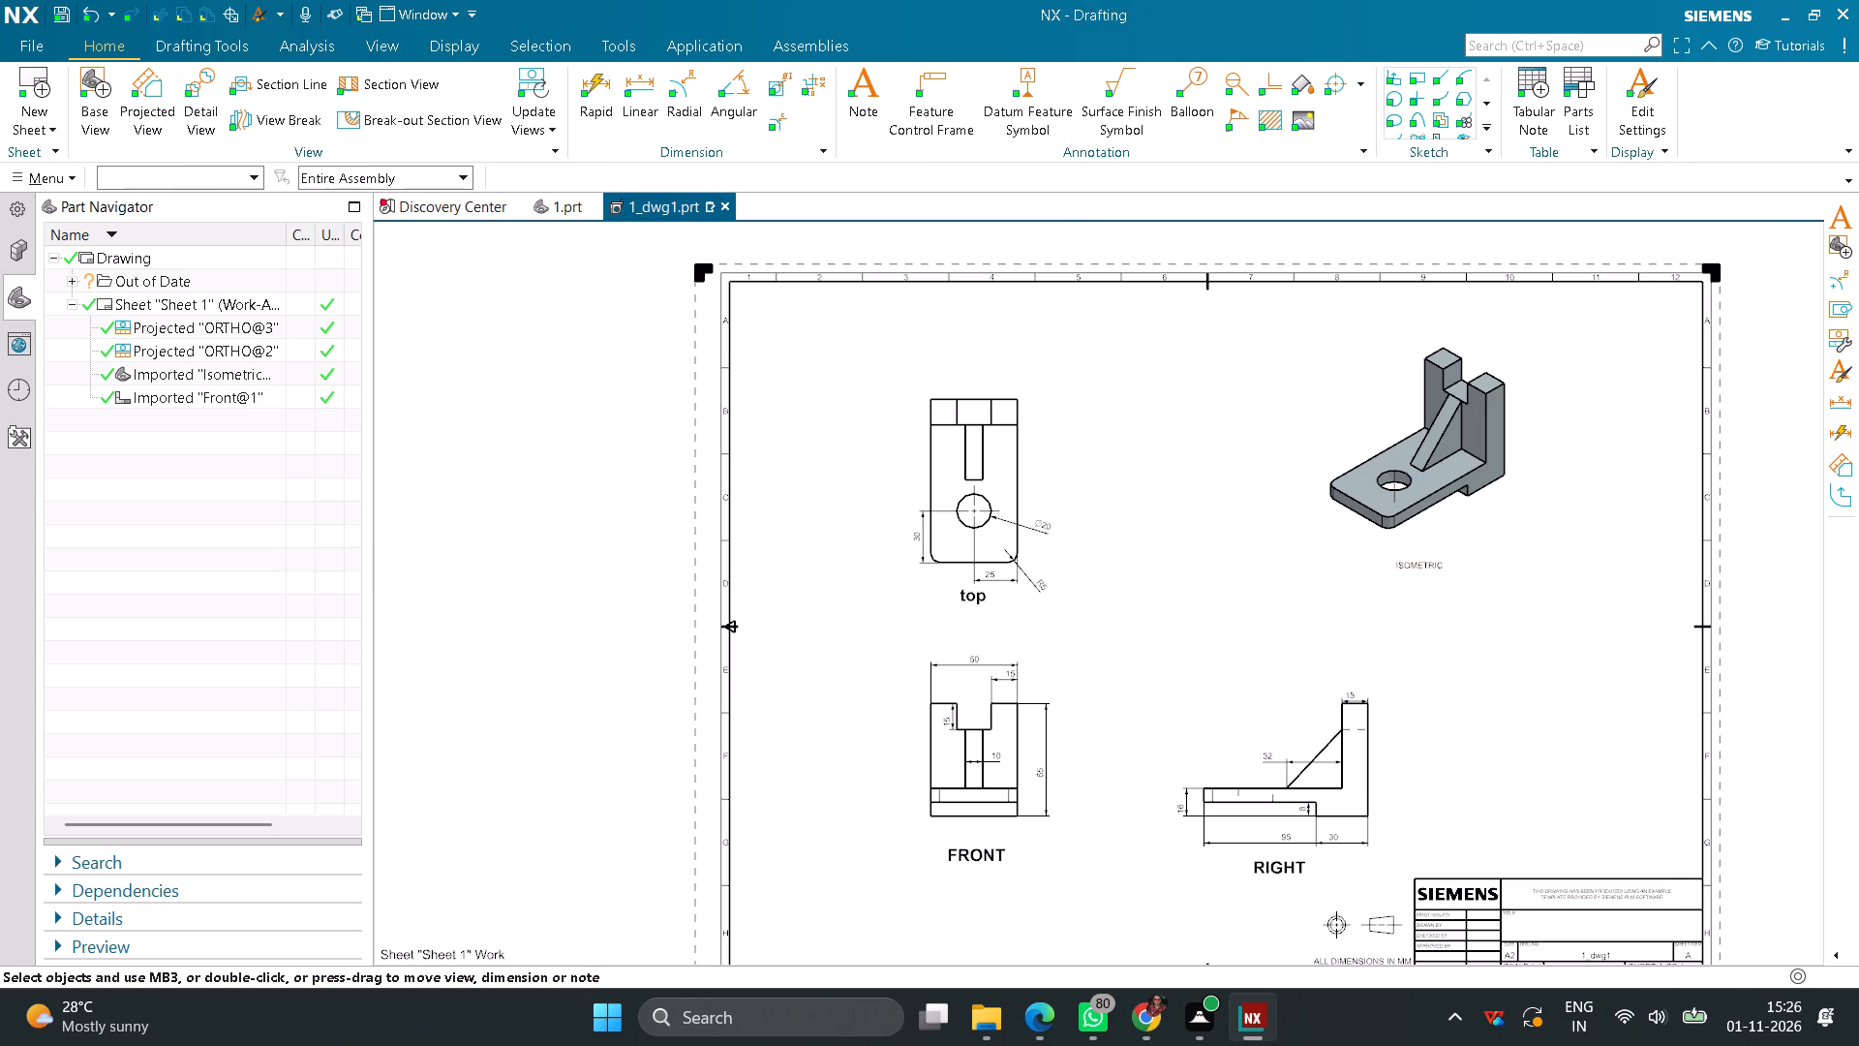
right_click(1408, 567)
click(1455, 610)
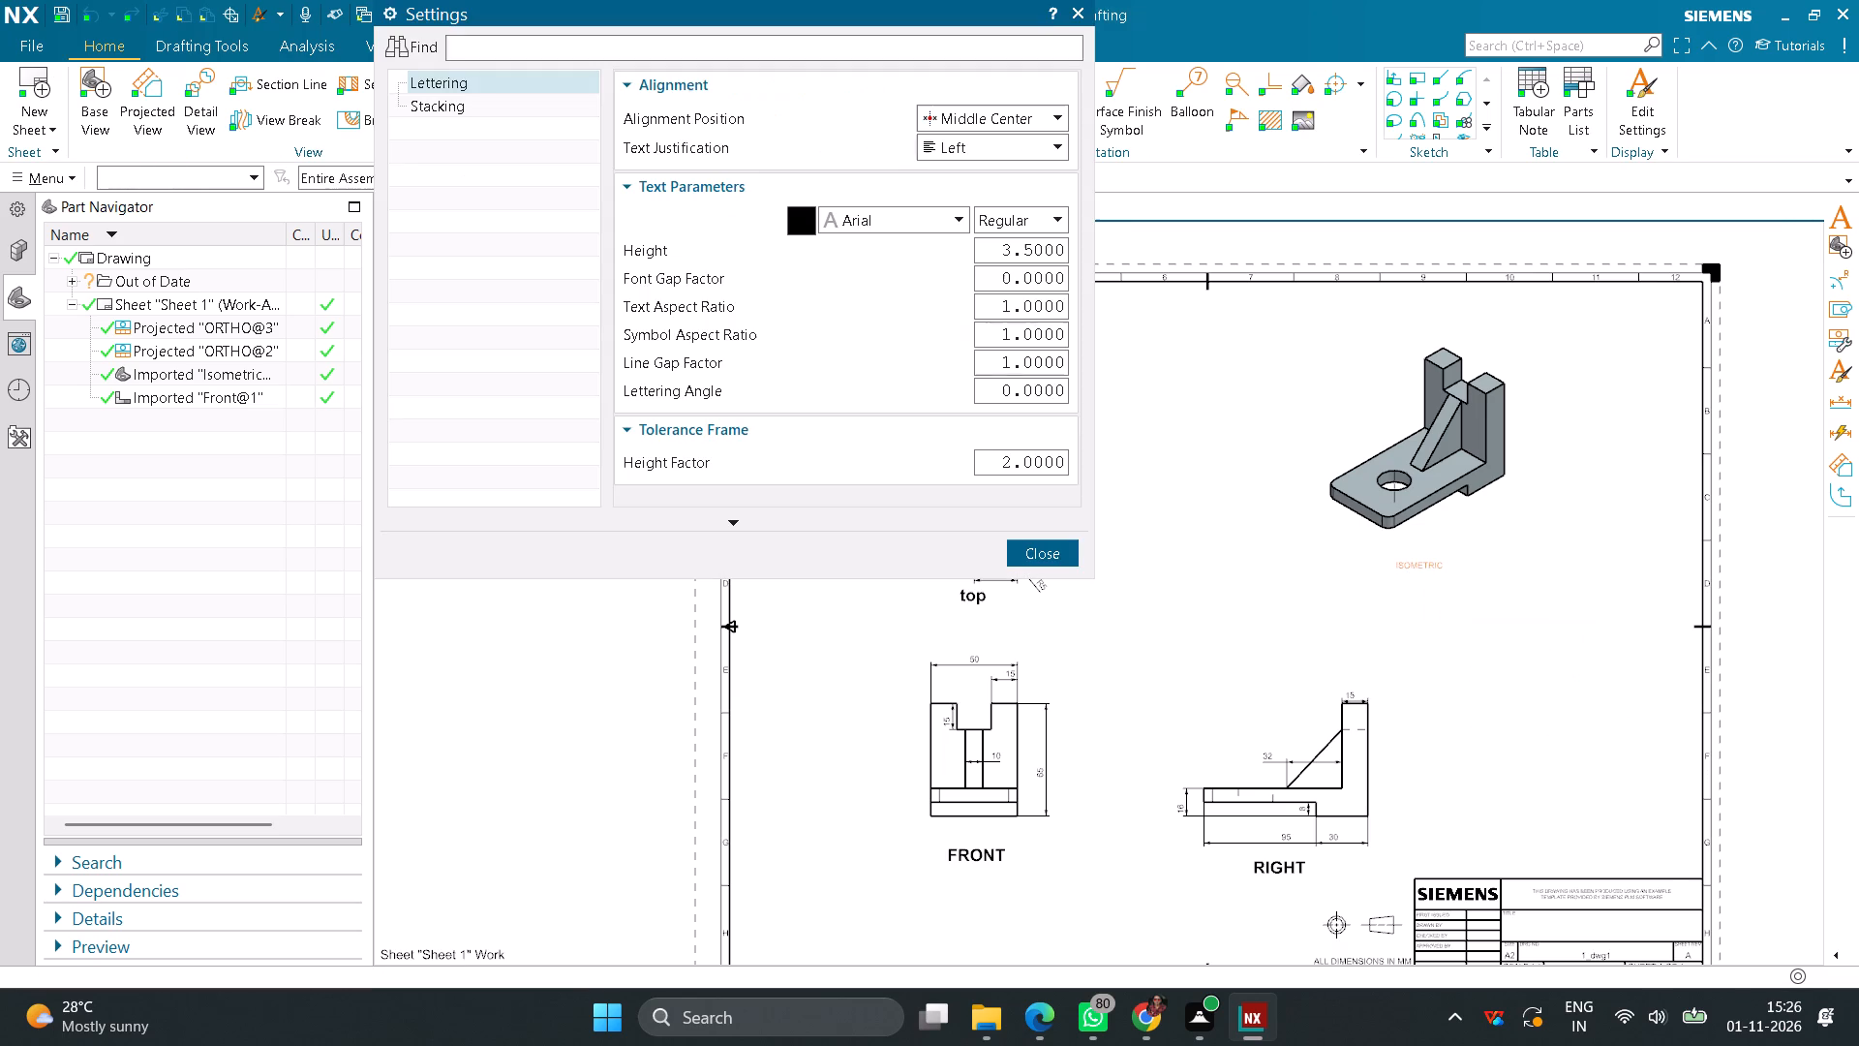
click(1051, 210)
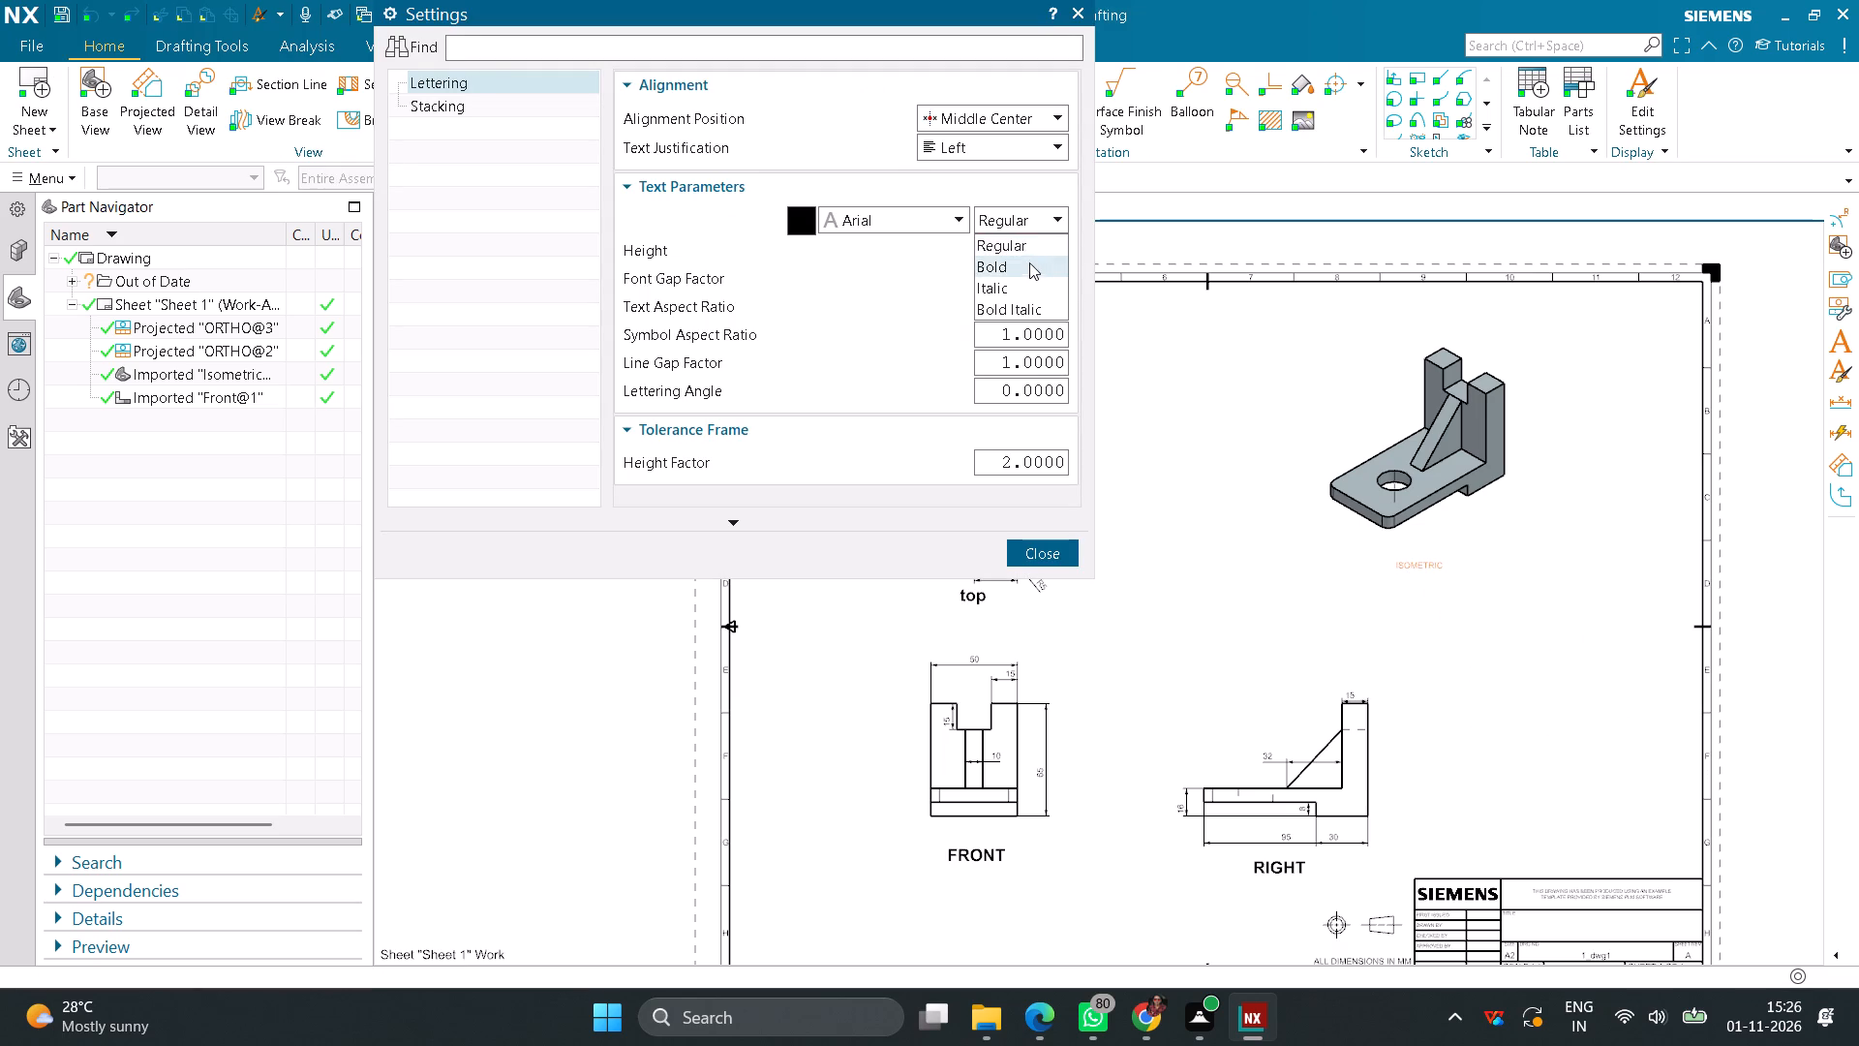
click(1027, 265)
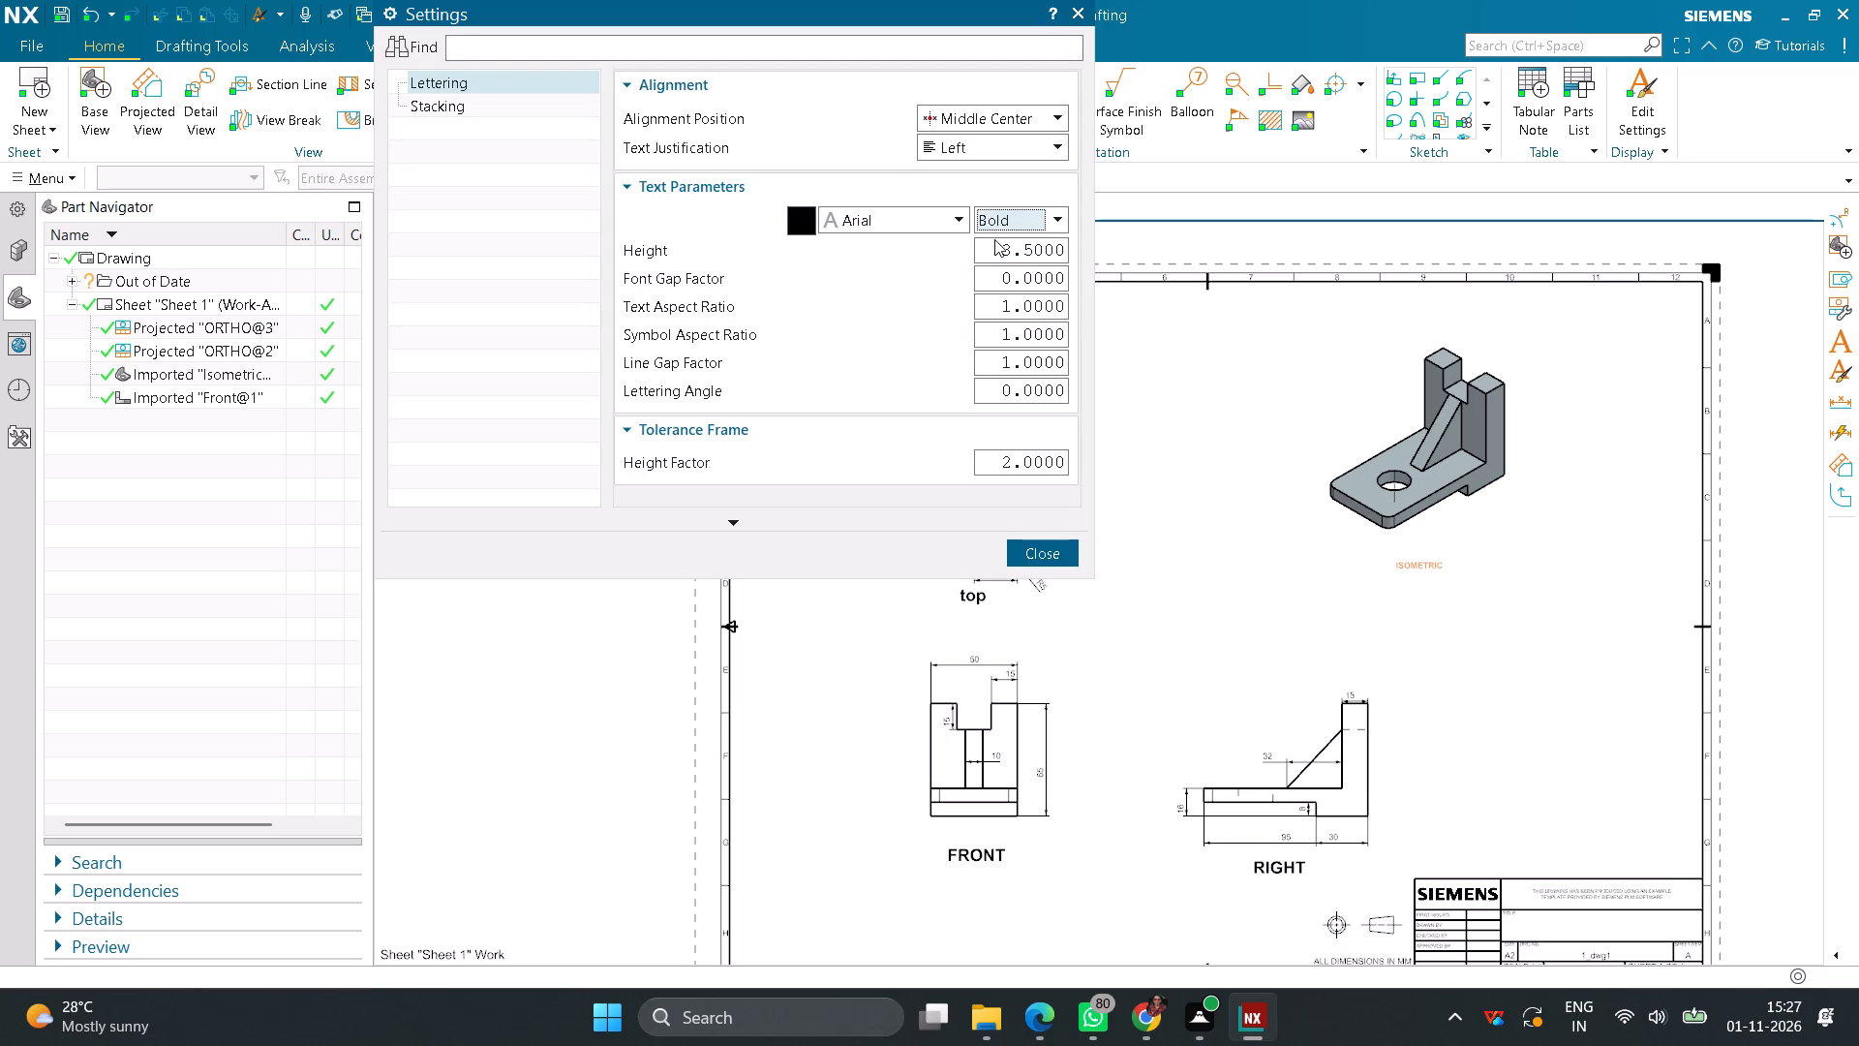
drag(1003, 250, 1086, 263)
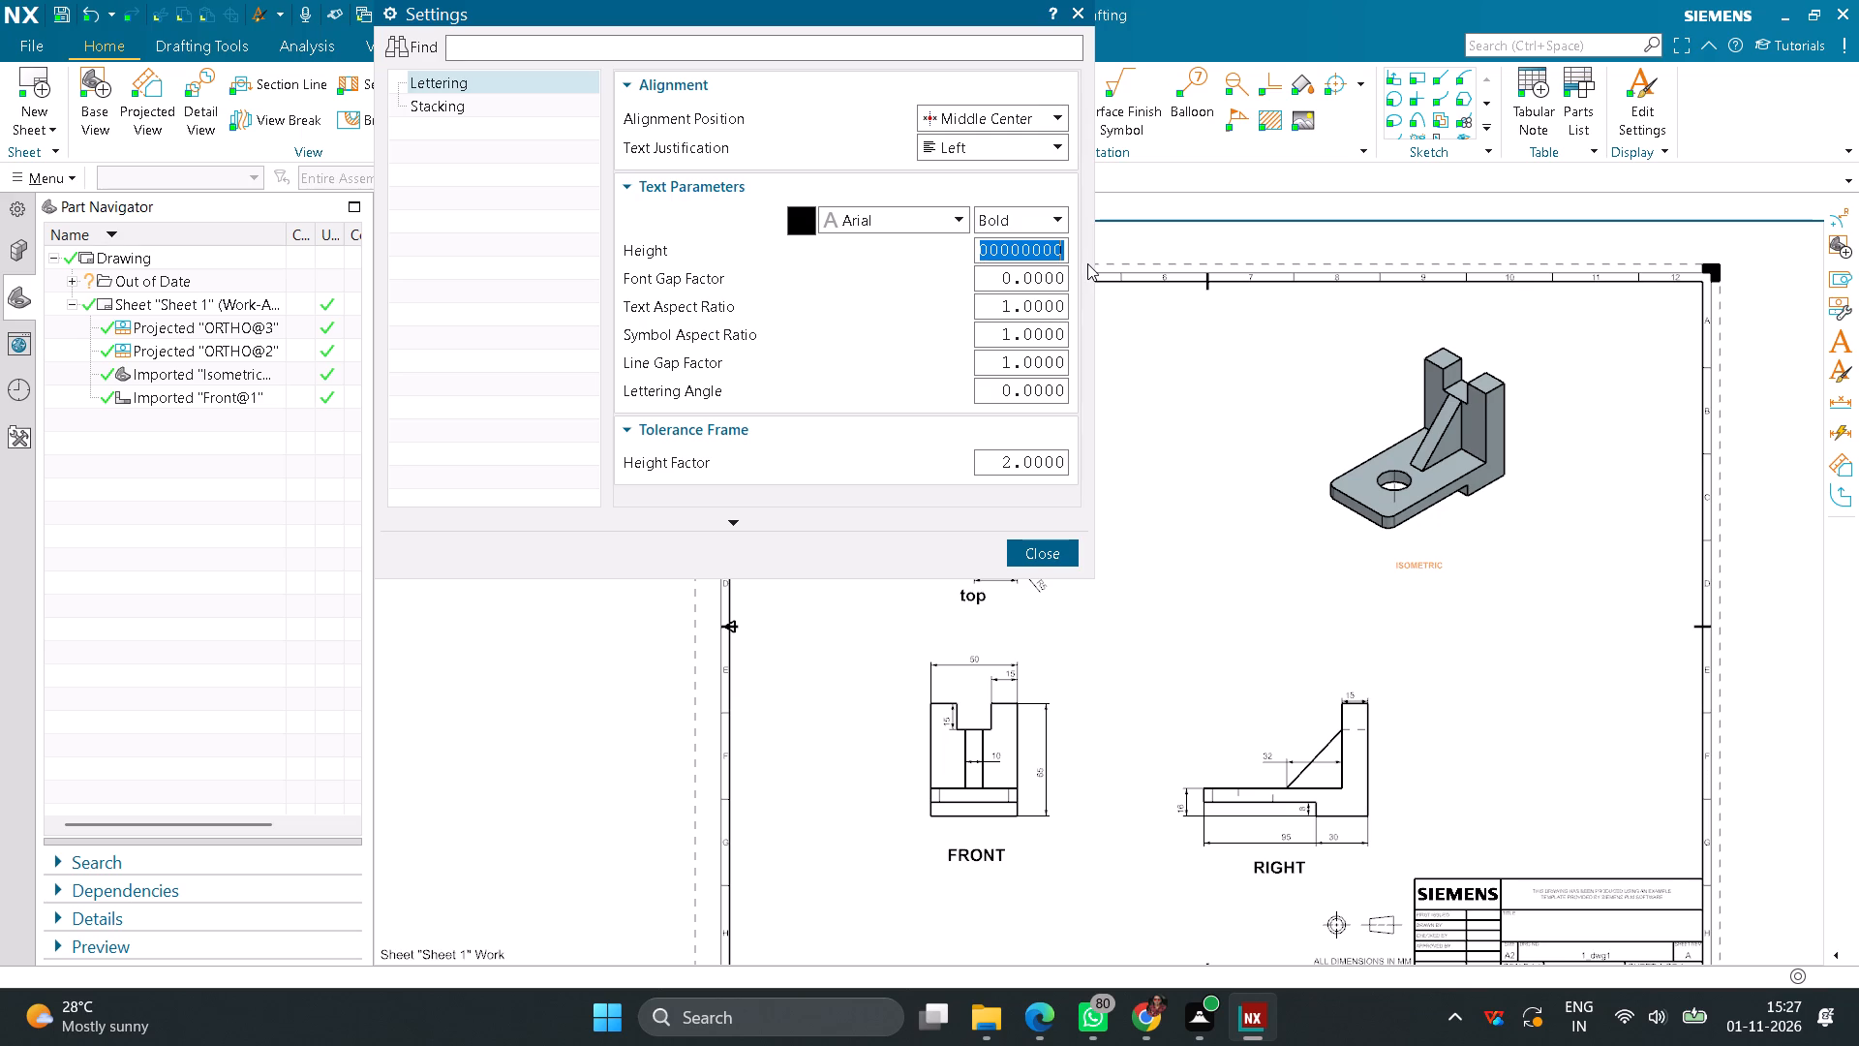
key(7)
key(Return)
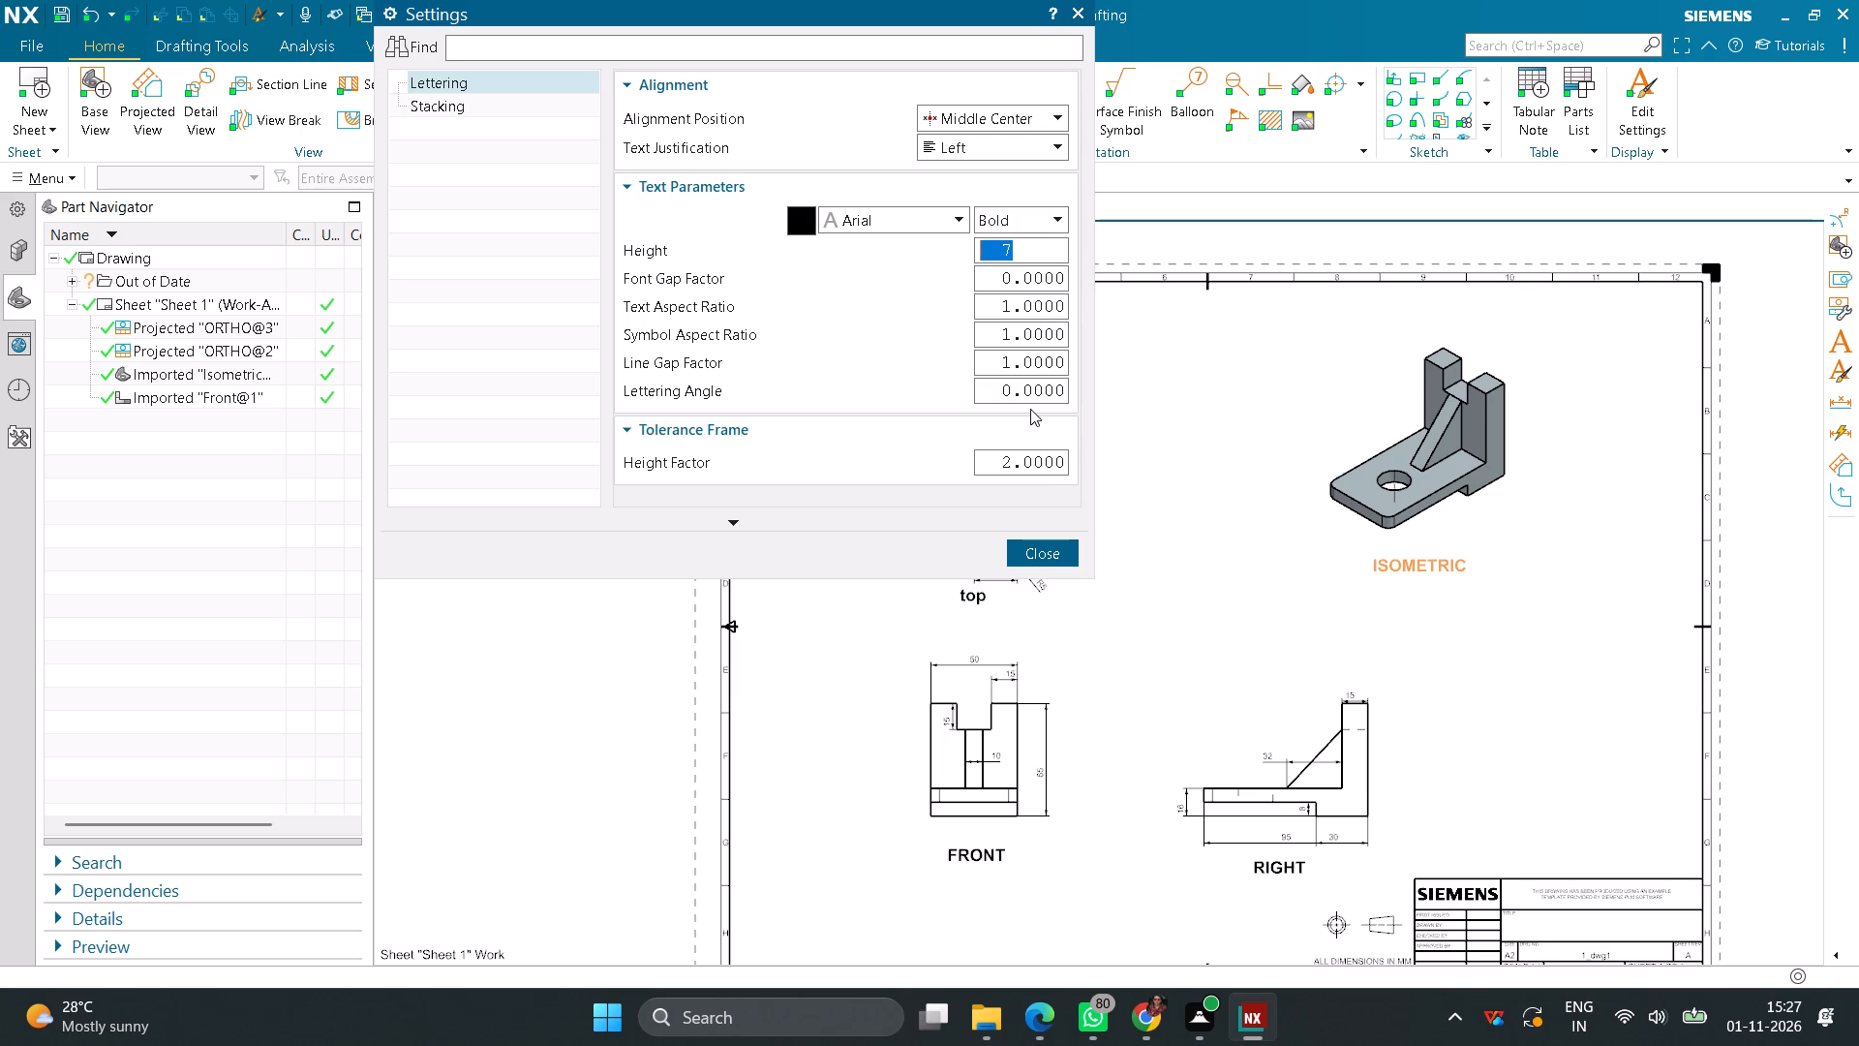
click(1038, 565)
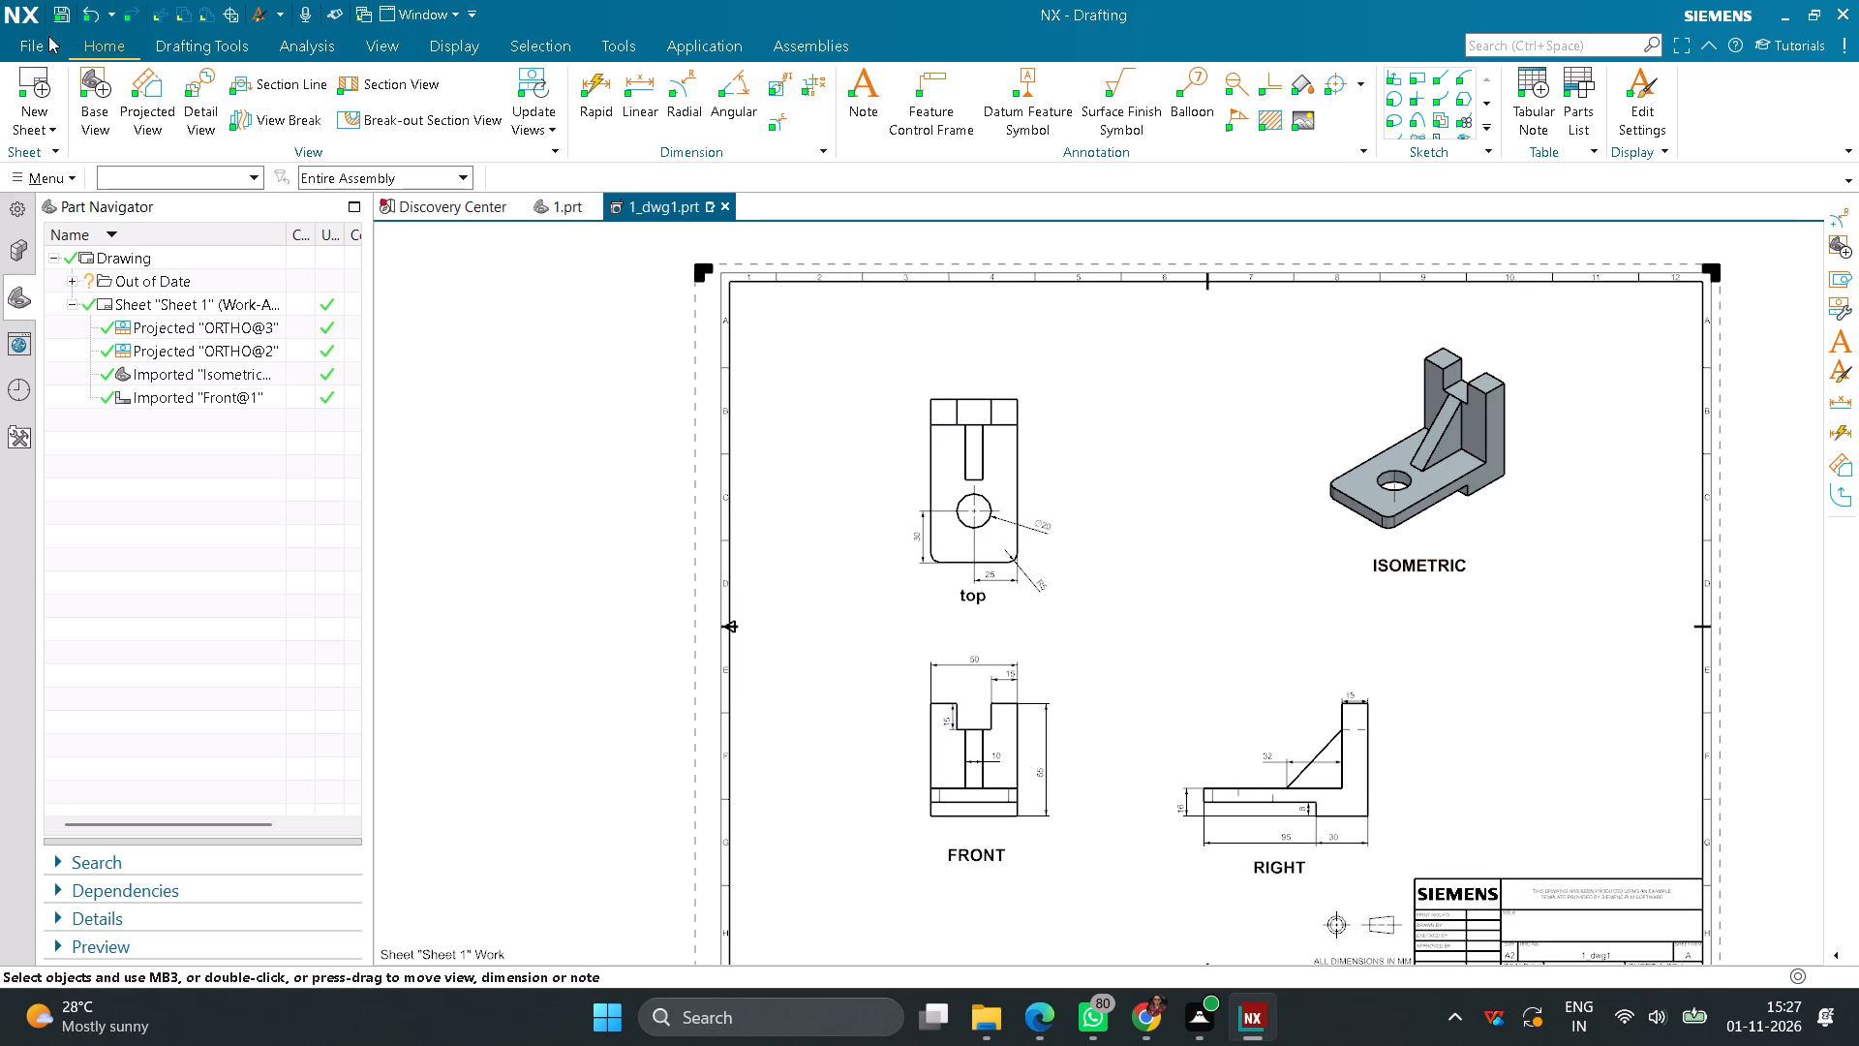
Place a note reading PART MODEL near the top of the sheet, between the top view and the isometric view.
click(32, 46)
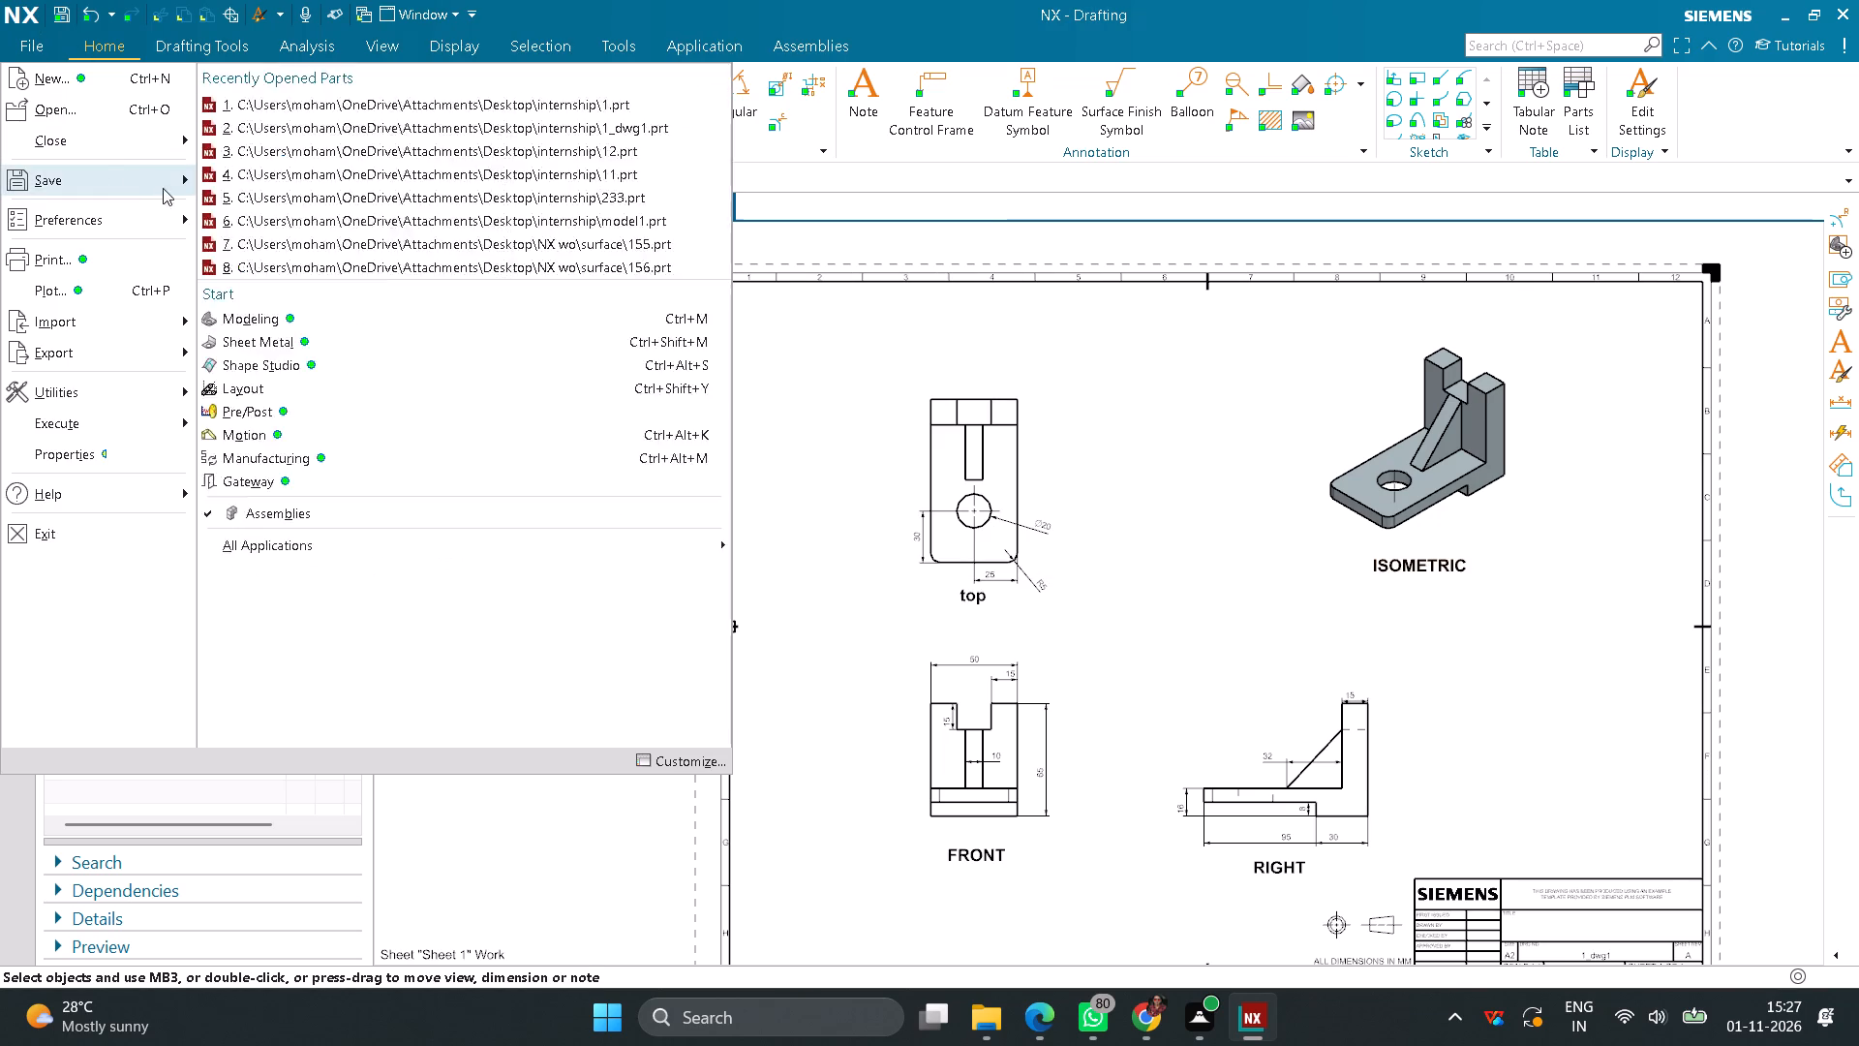
click(856, 100)
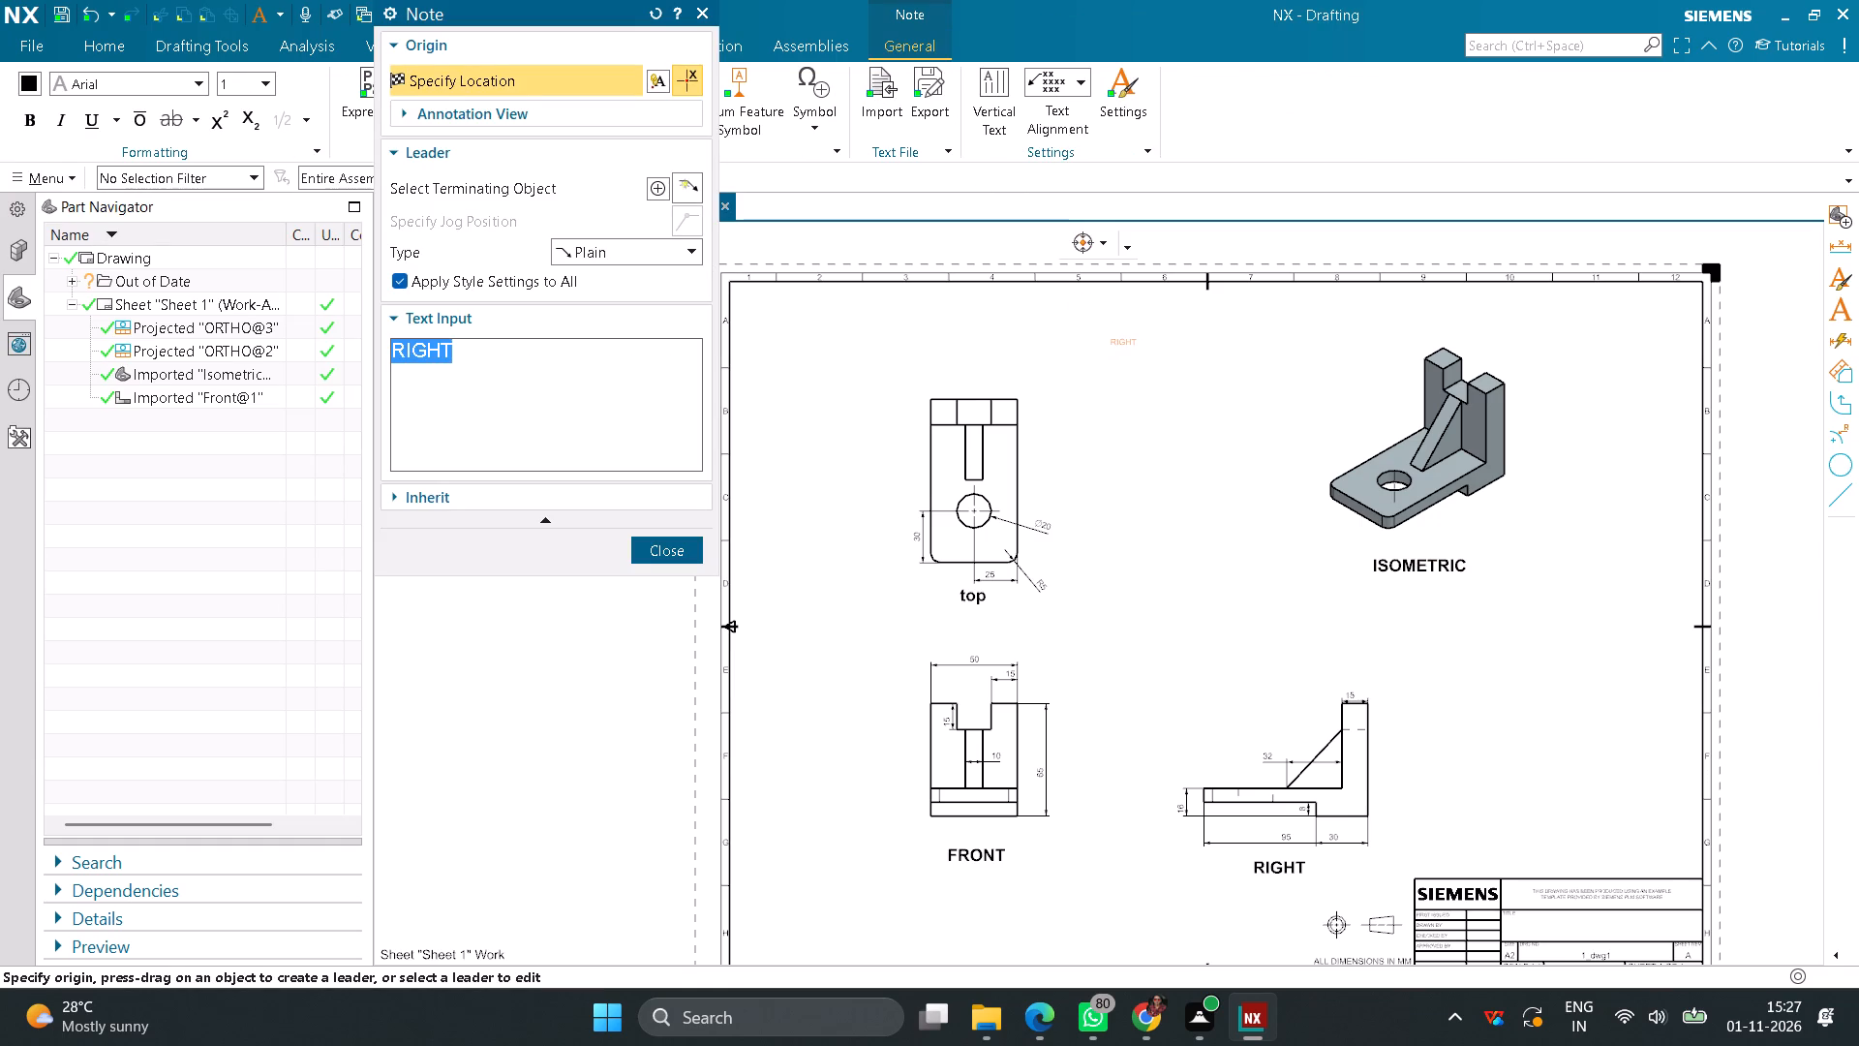
text(PART MODE)
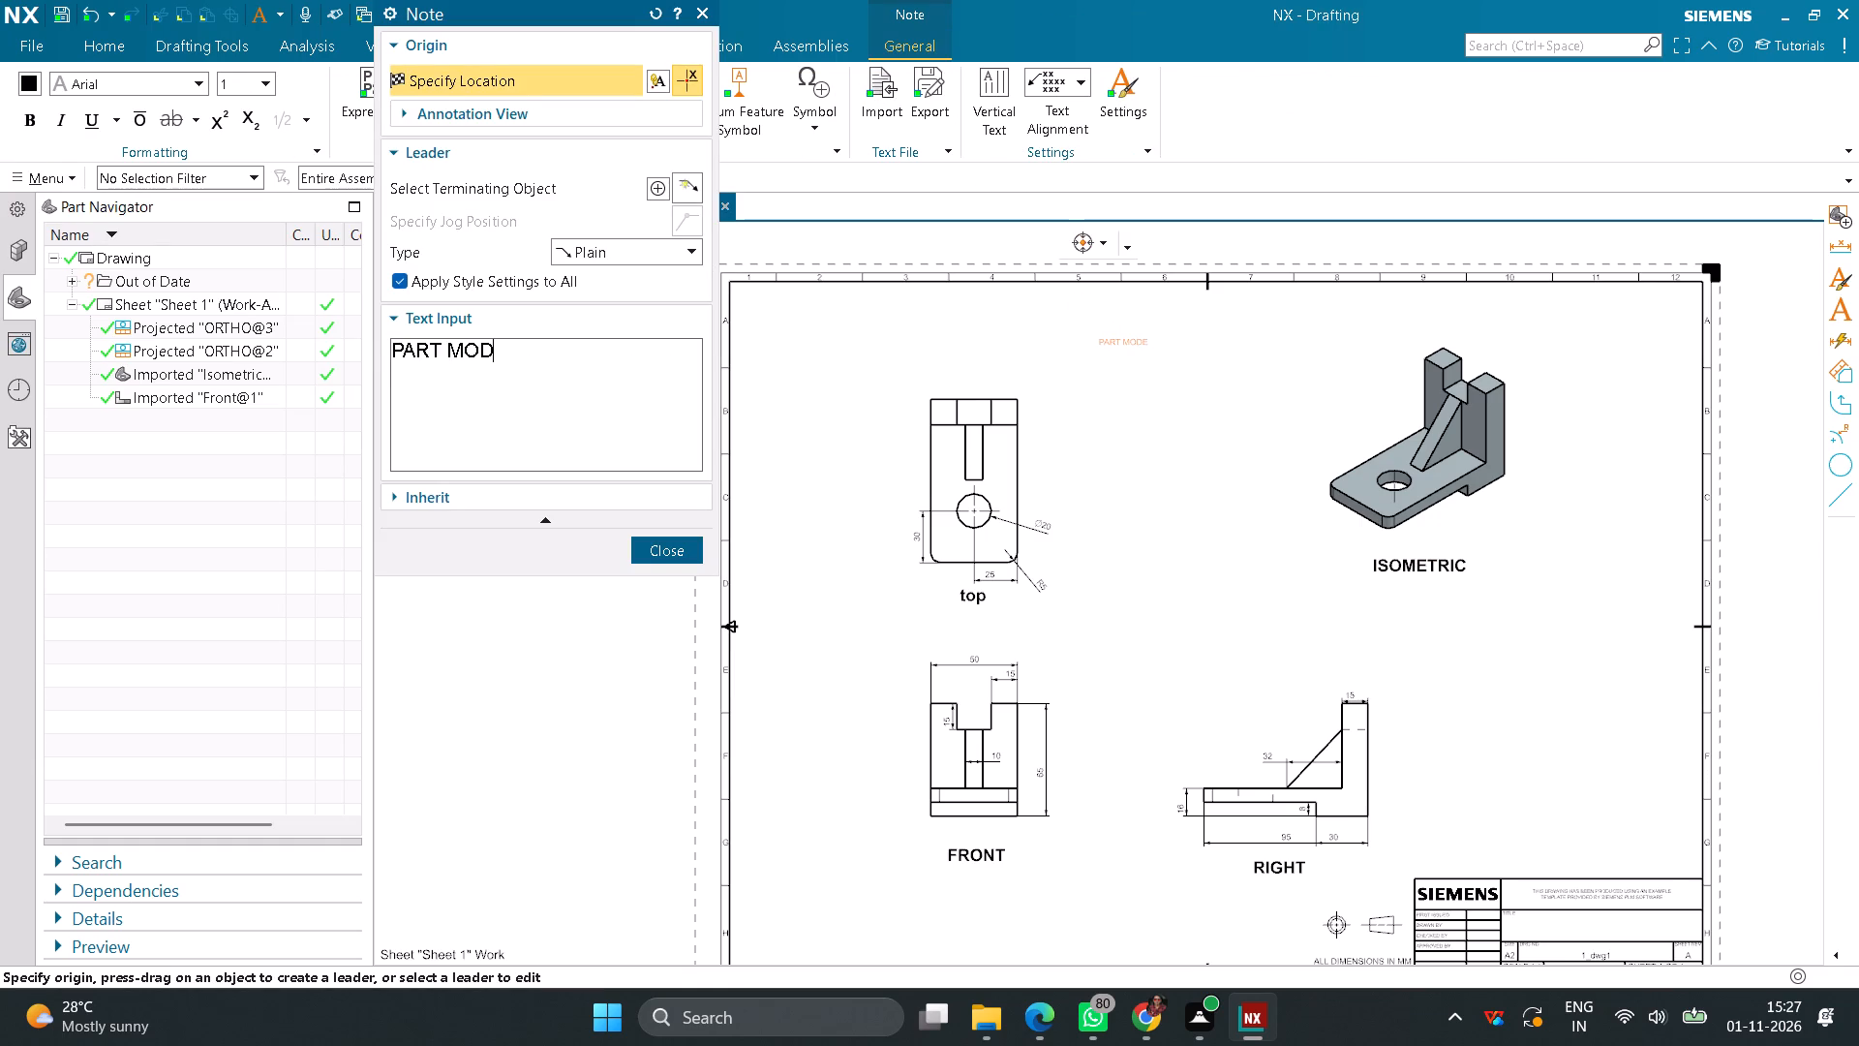
key(l)
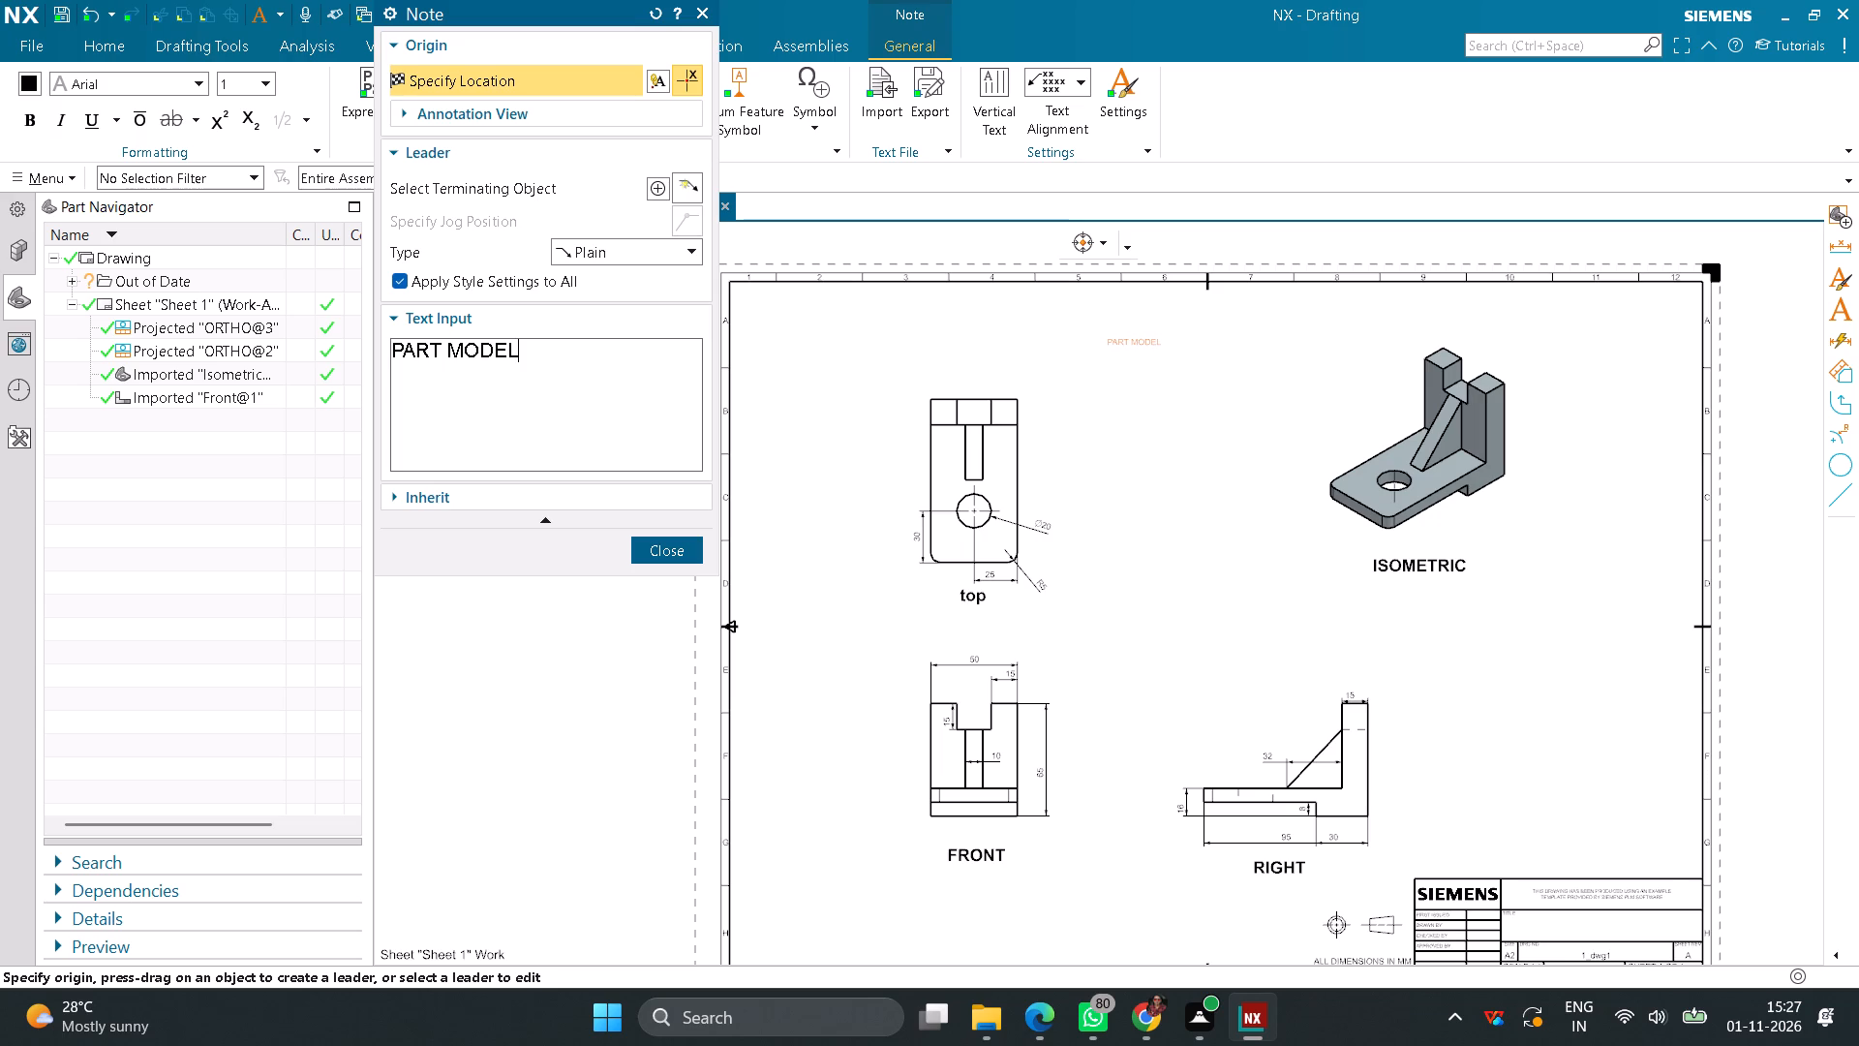
click(1183, 343)
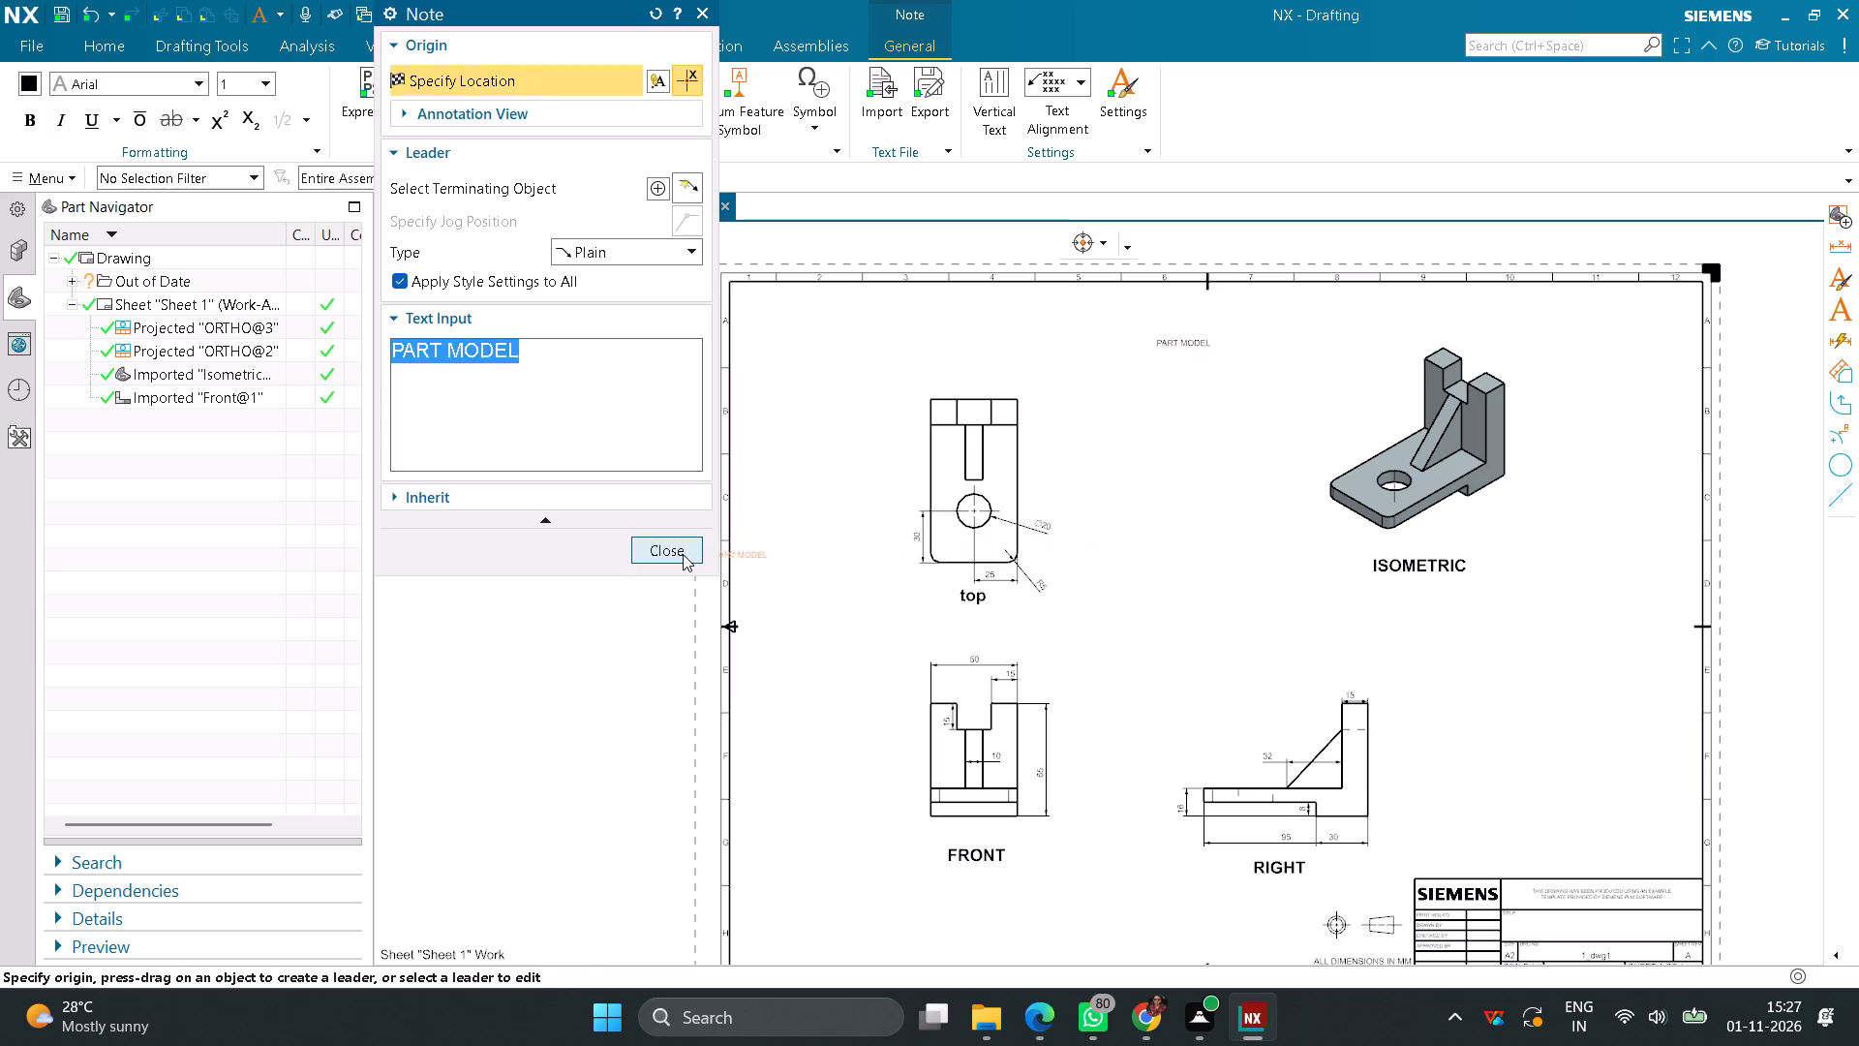
click(683, 554)
Set the PART MODEL note's lettering to Bold Italic with a text height of 12.
right_click(1192, 345)
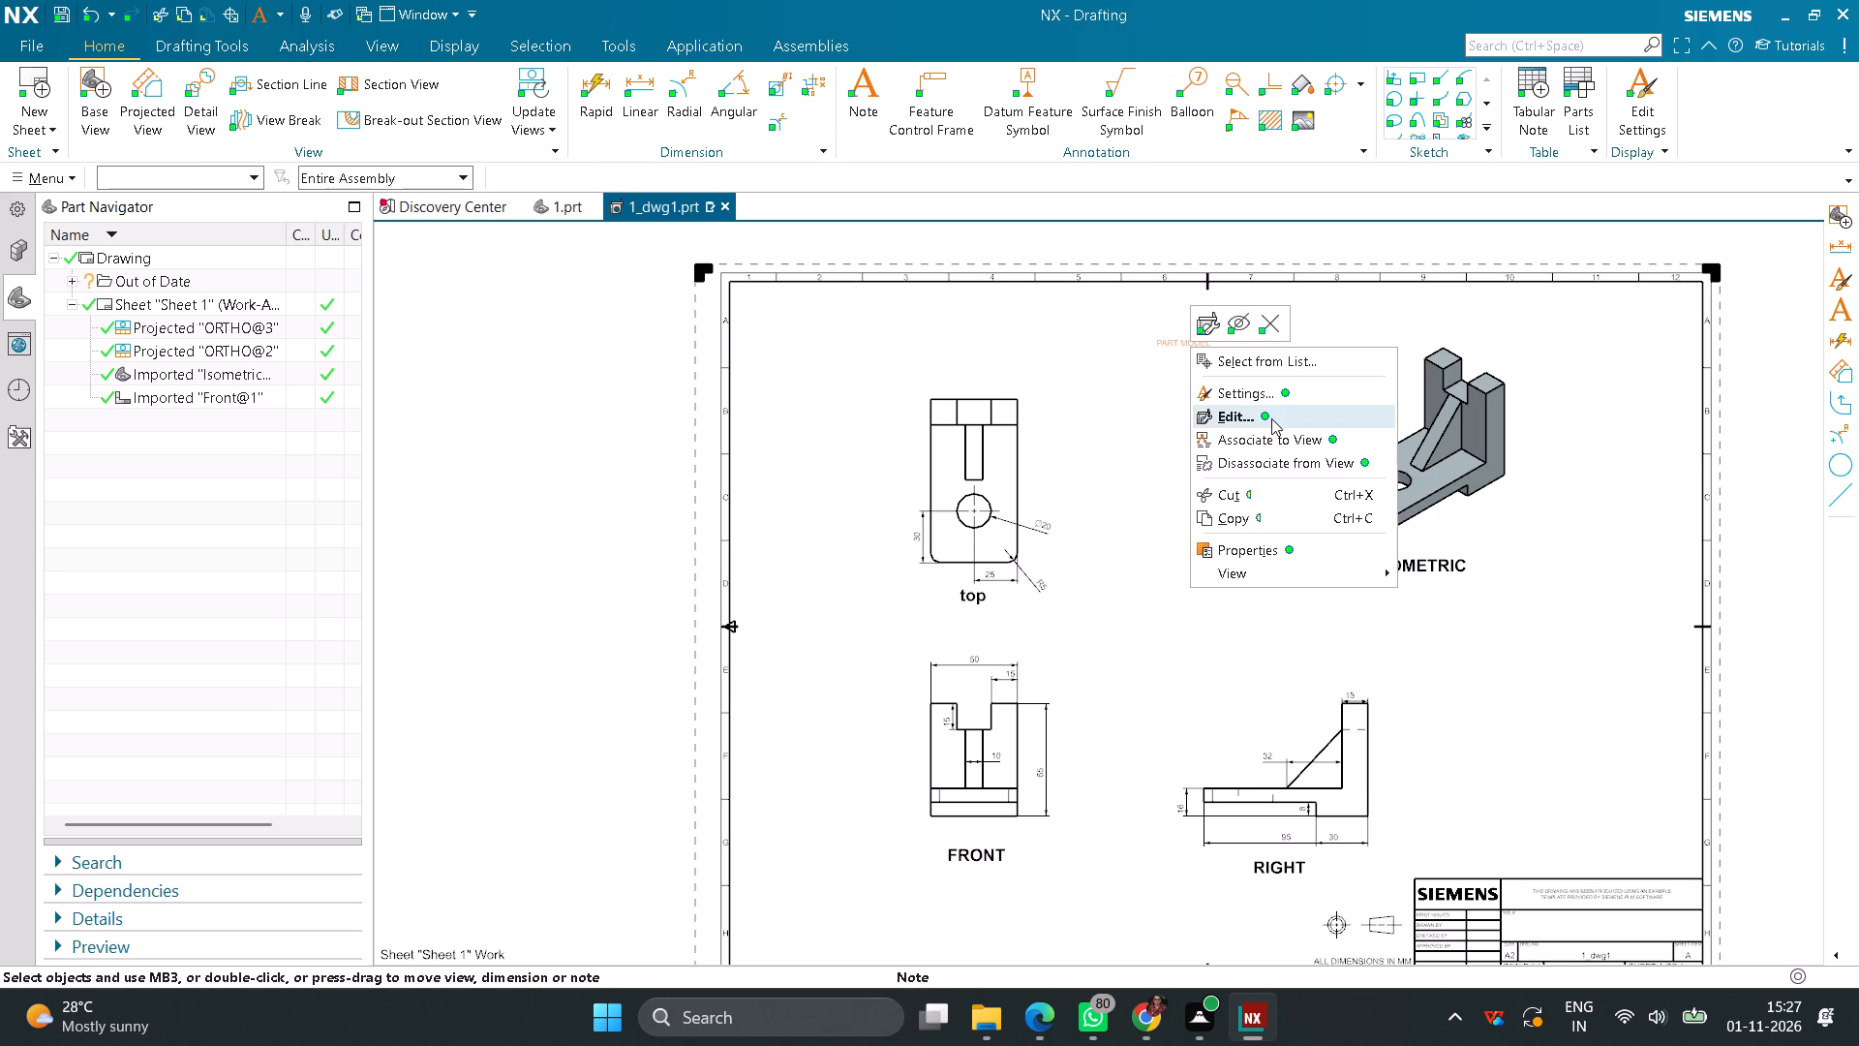
click(1244, 401)
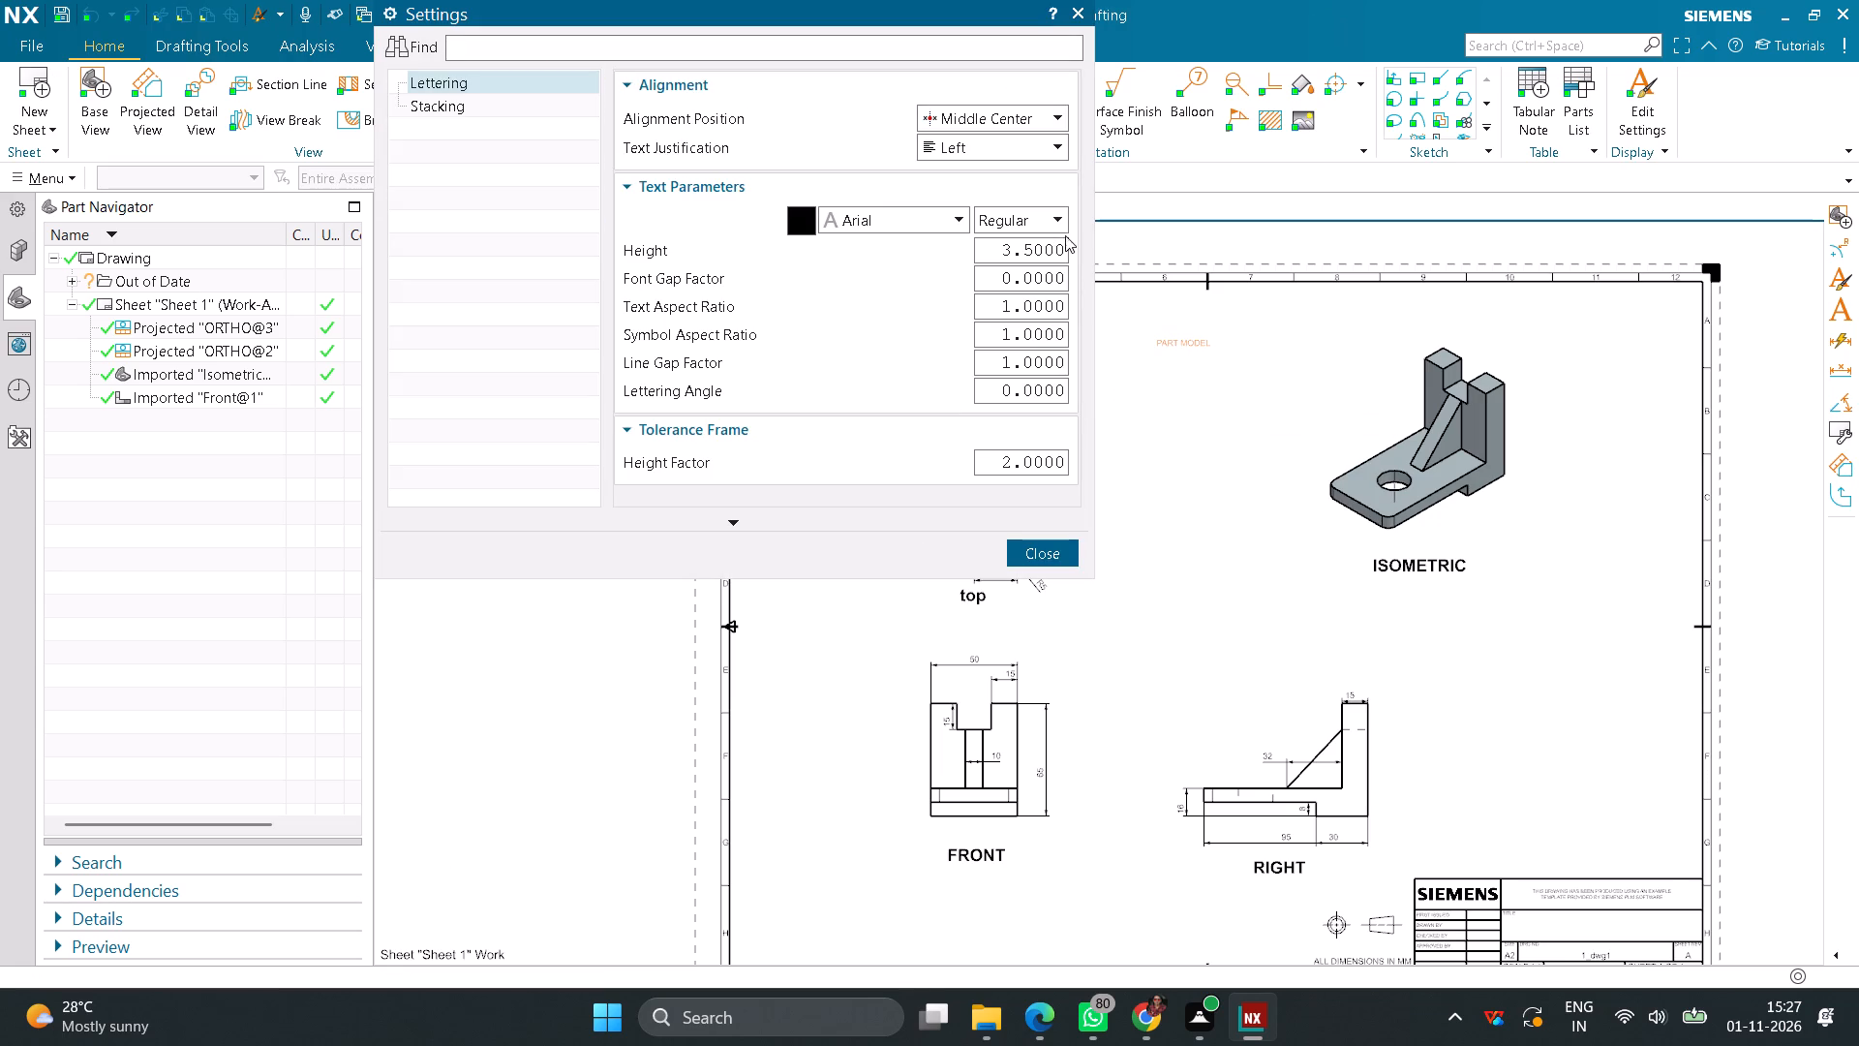
click(964, 213)
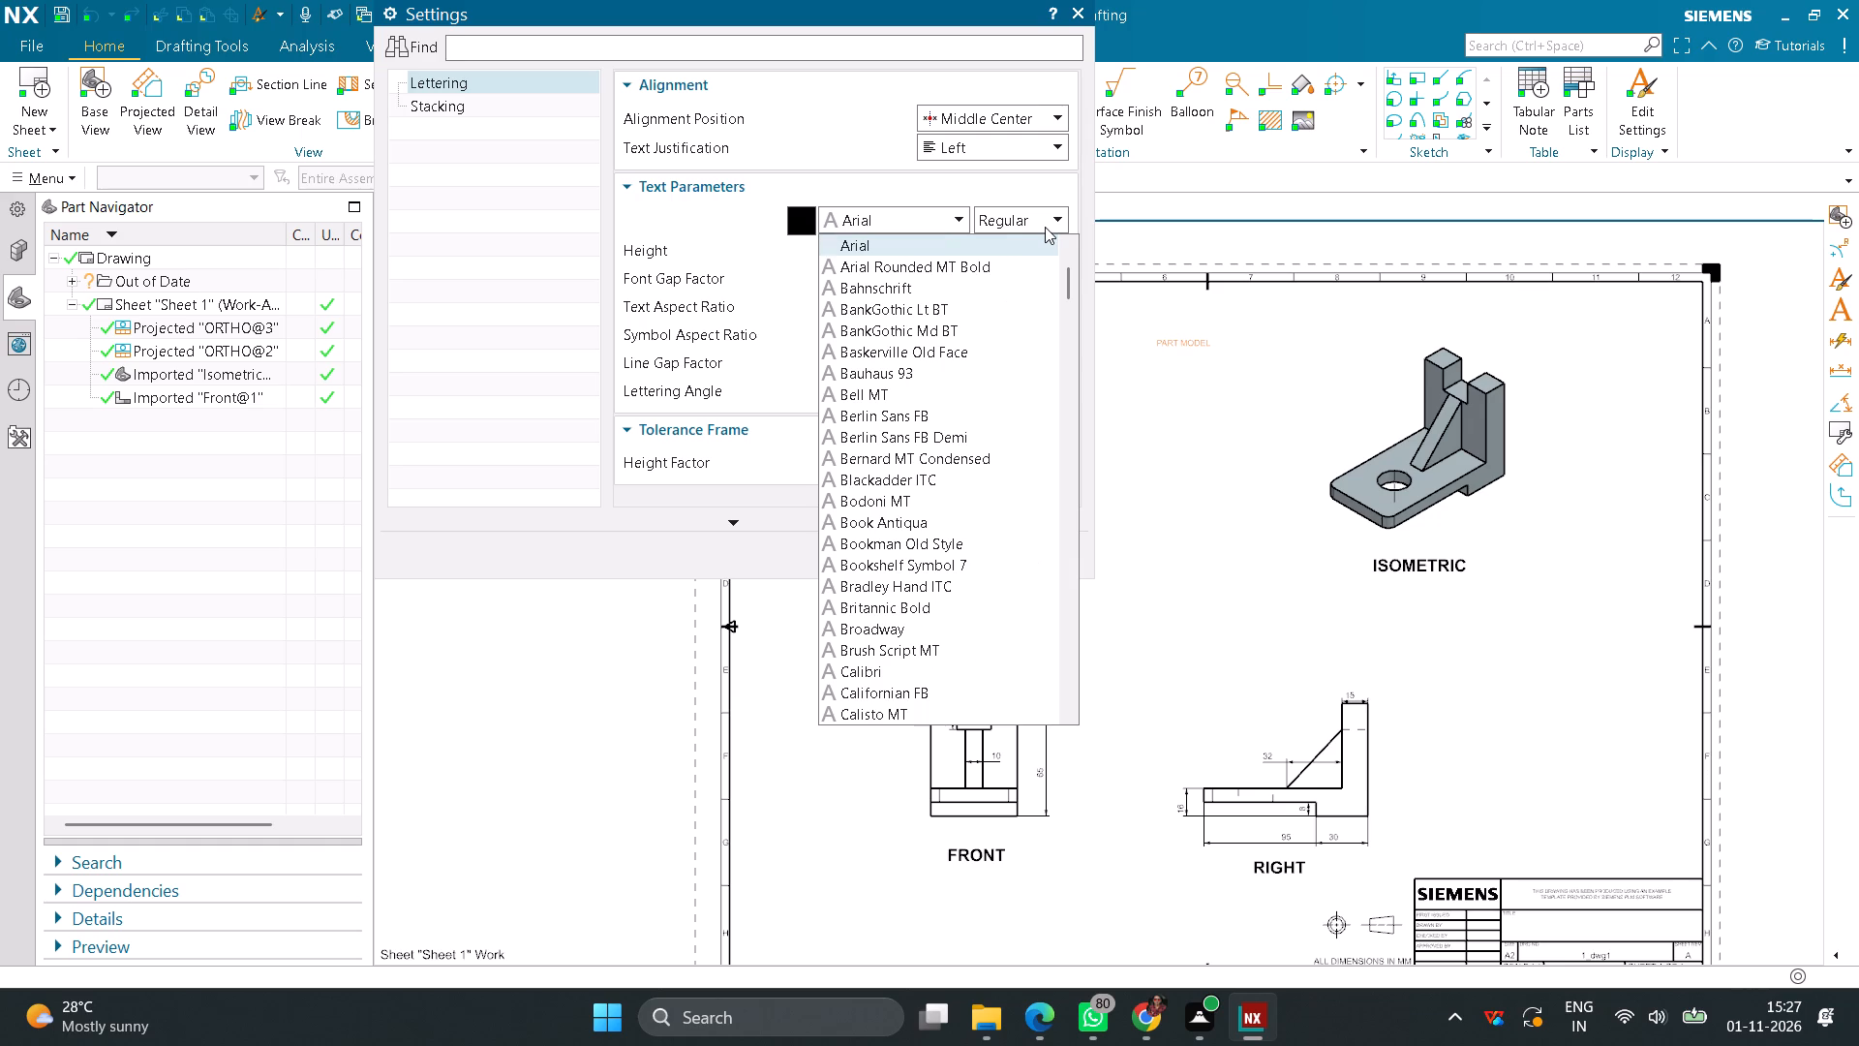
click(1045, 227)
click(1051, 224)
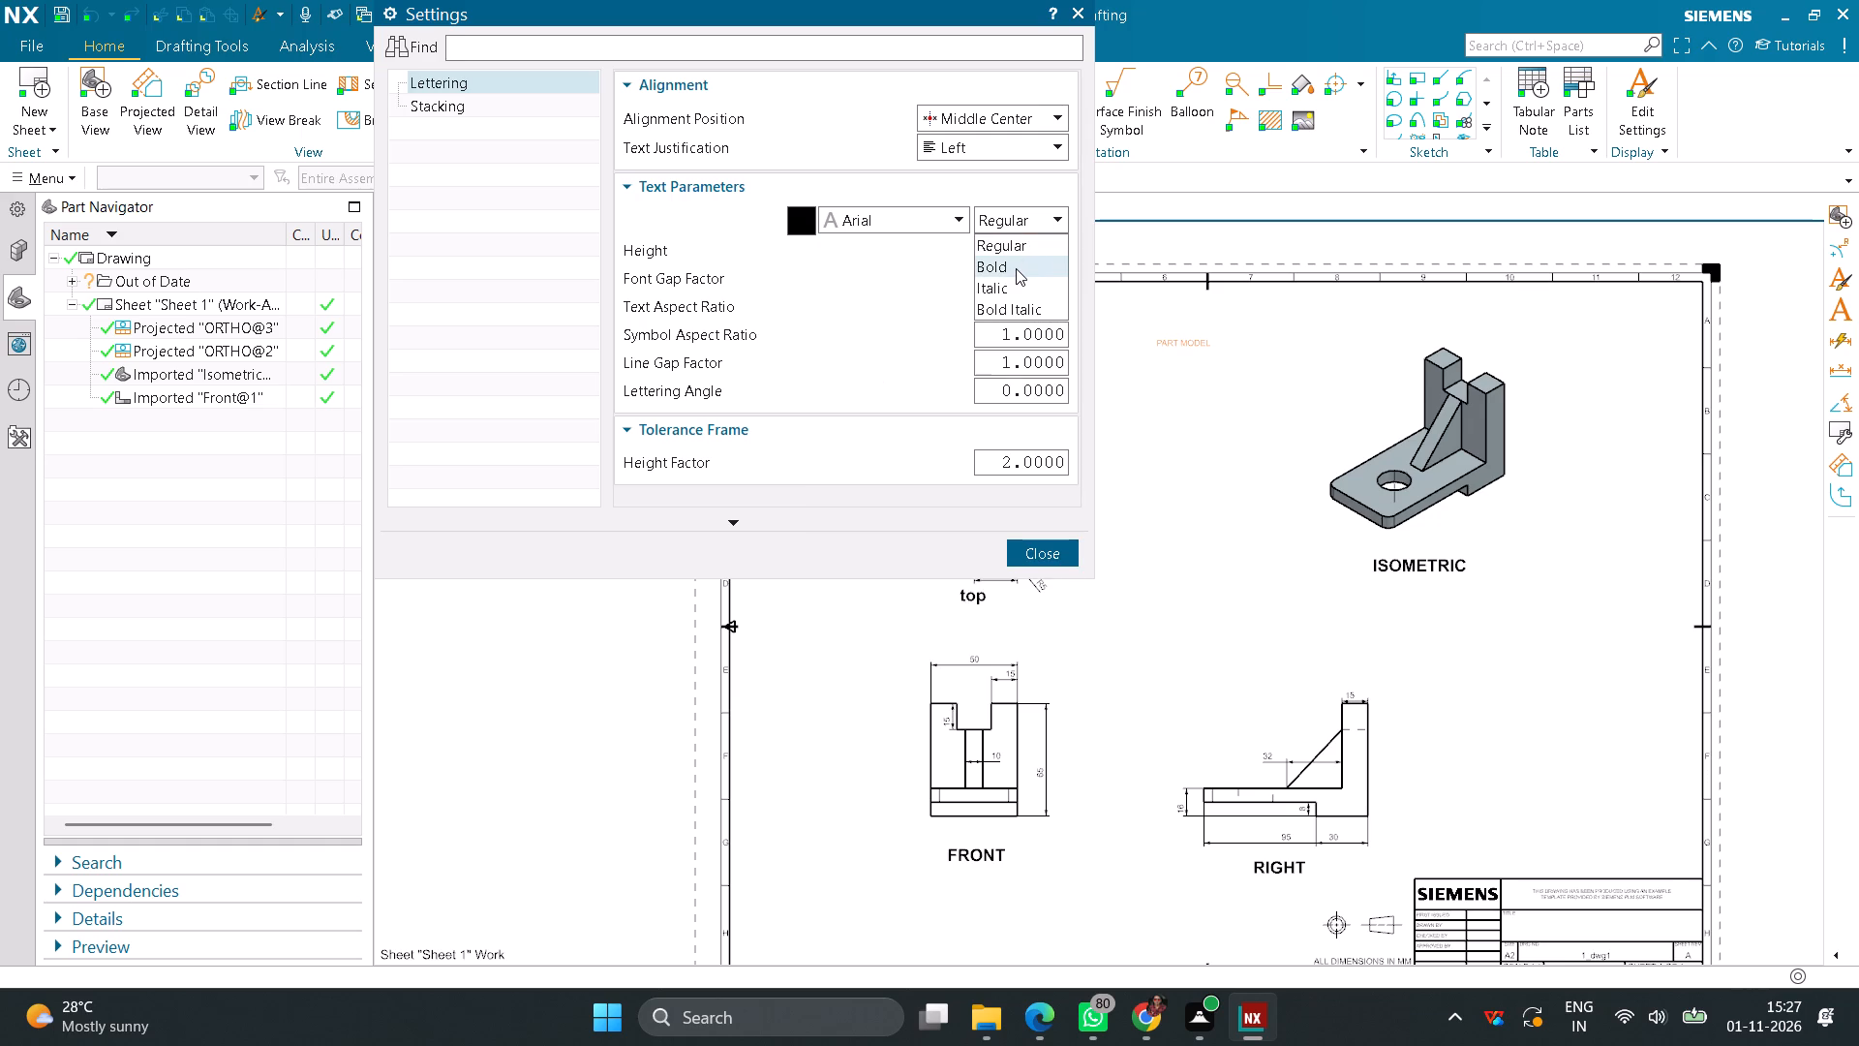
click(1016, 314)
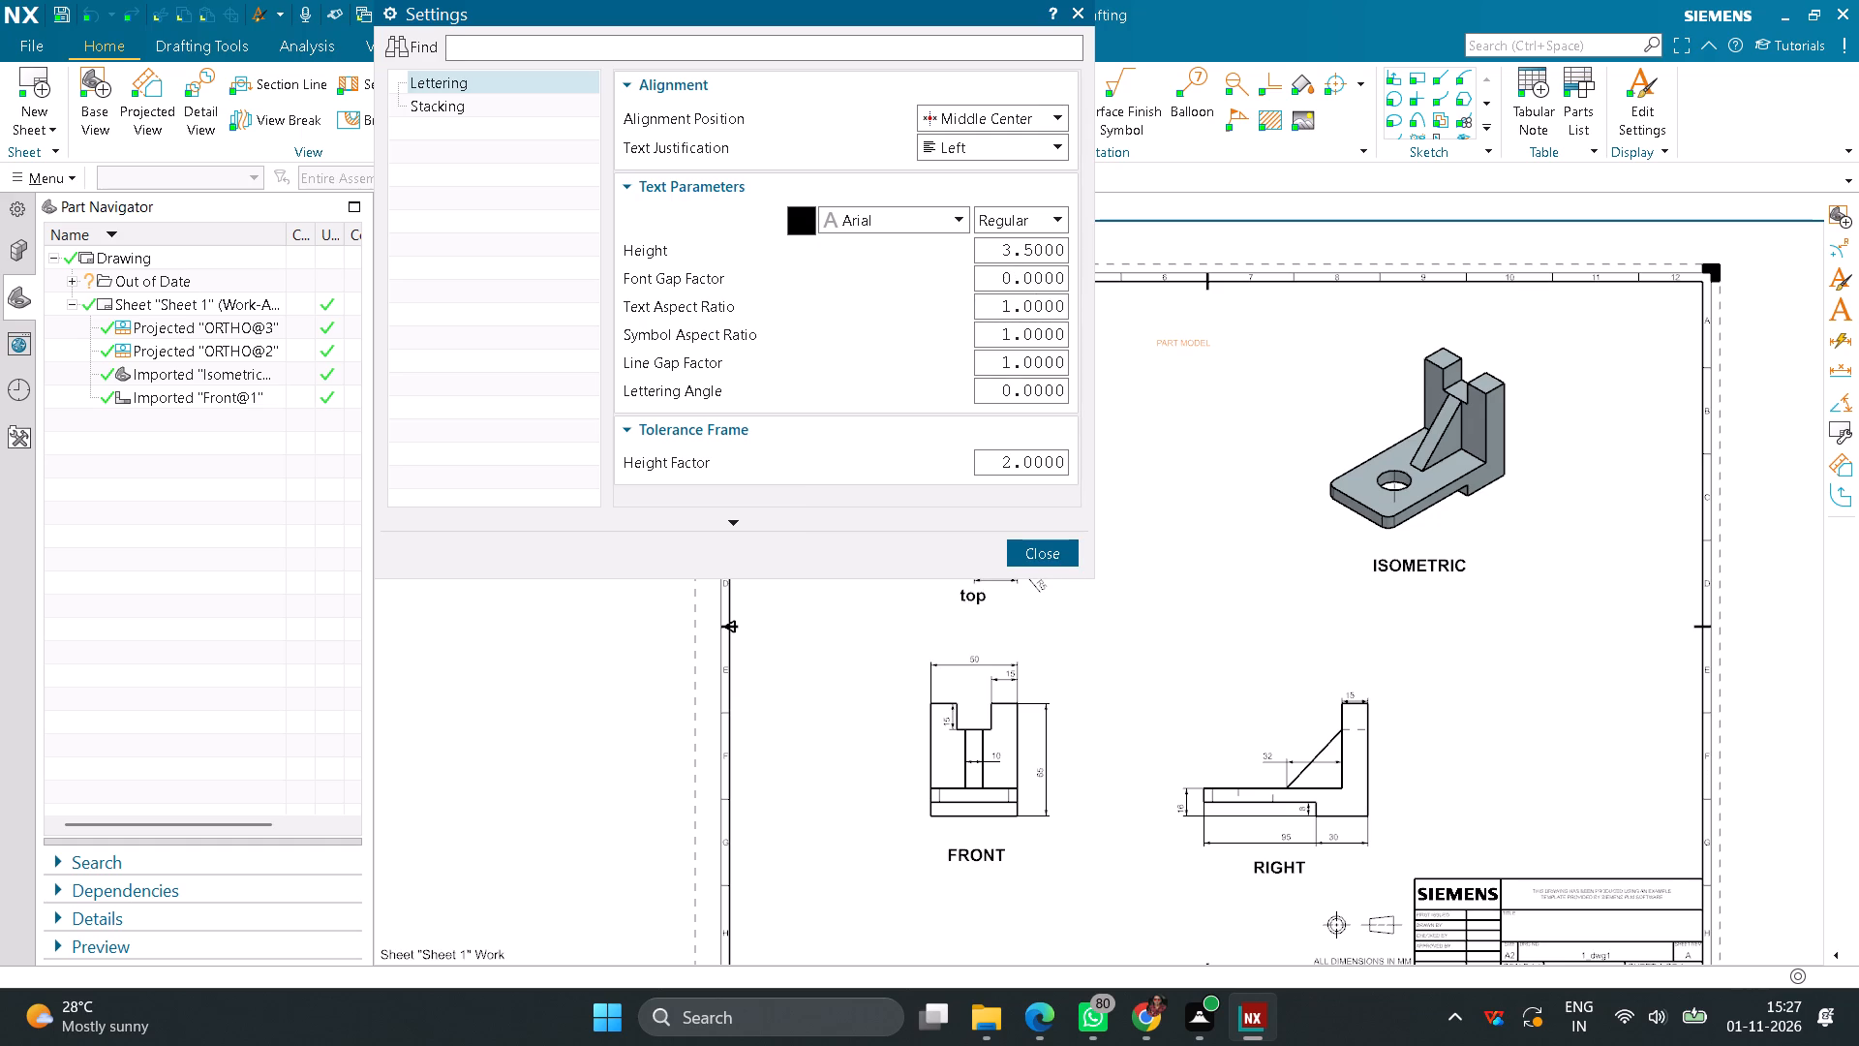
drag(1000, 249, 1105, 238)
key(1)
key(2)
key(Return)
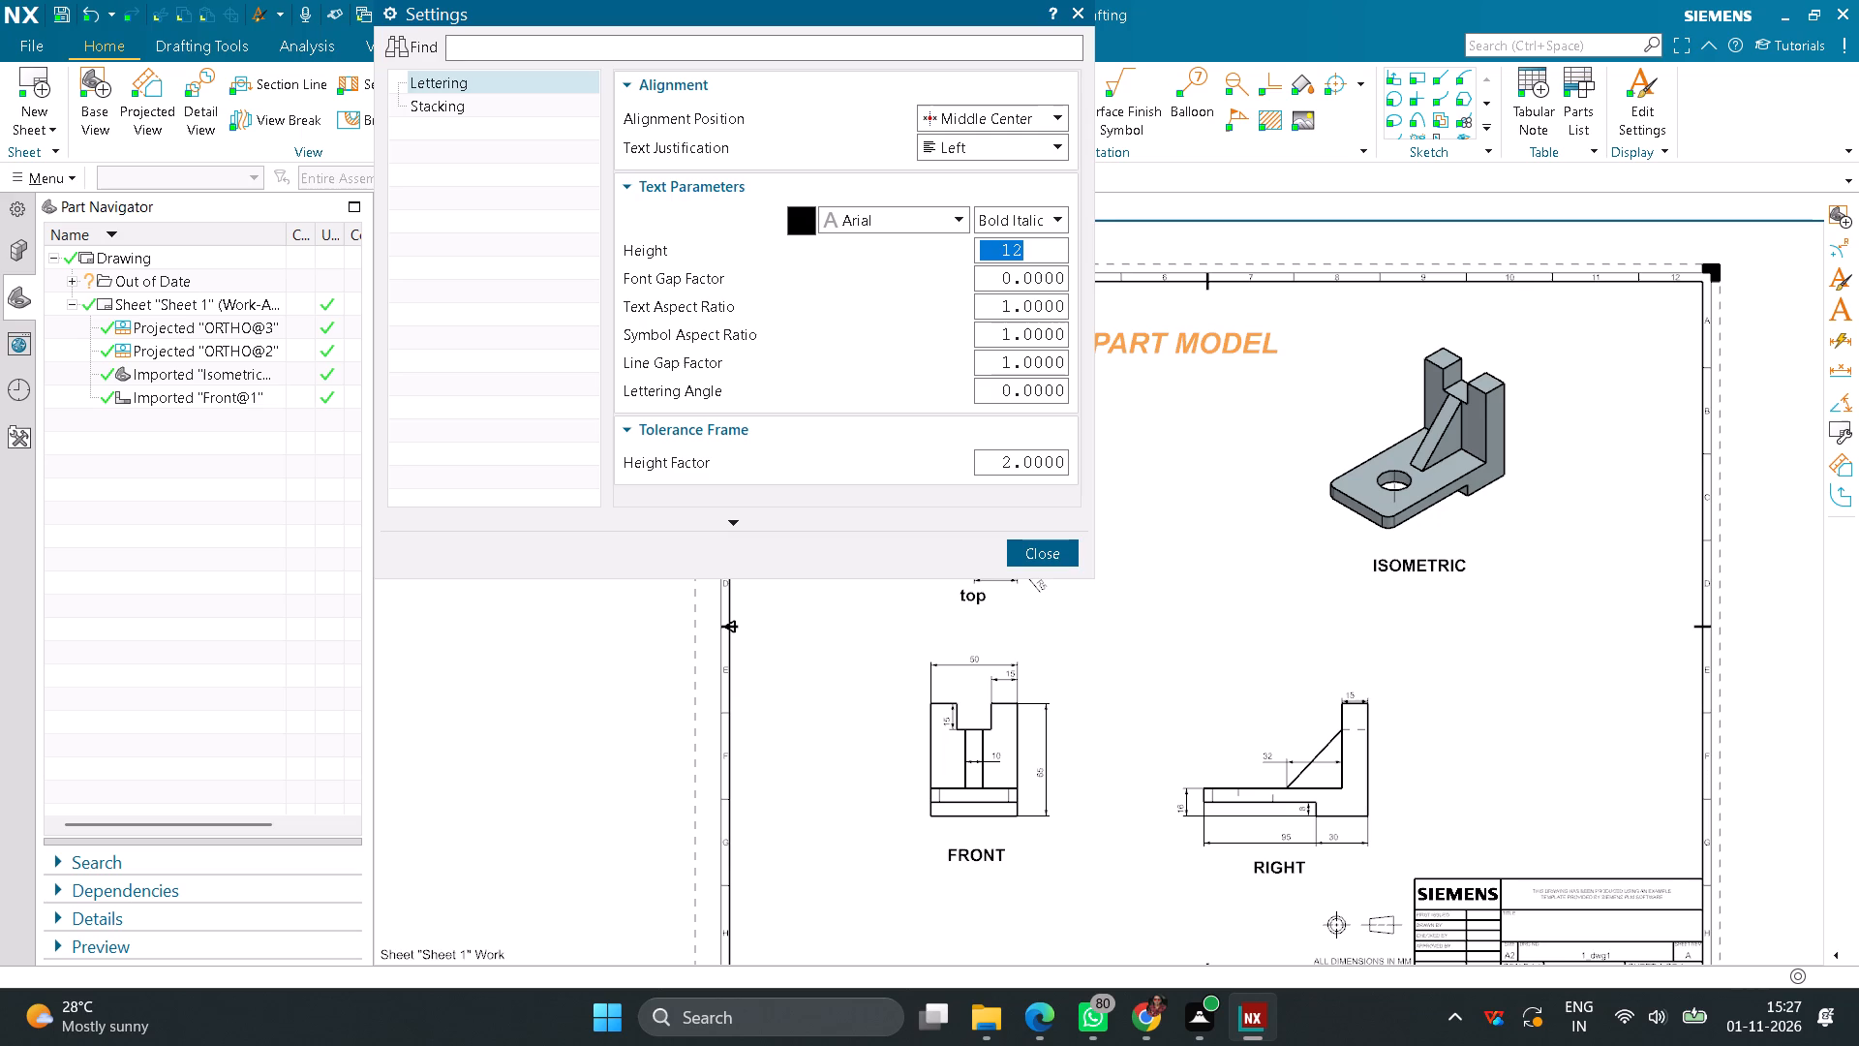
click(1047, 550)
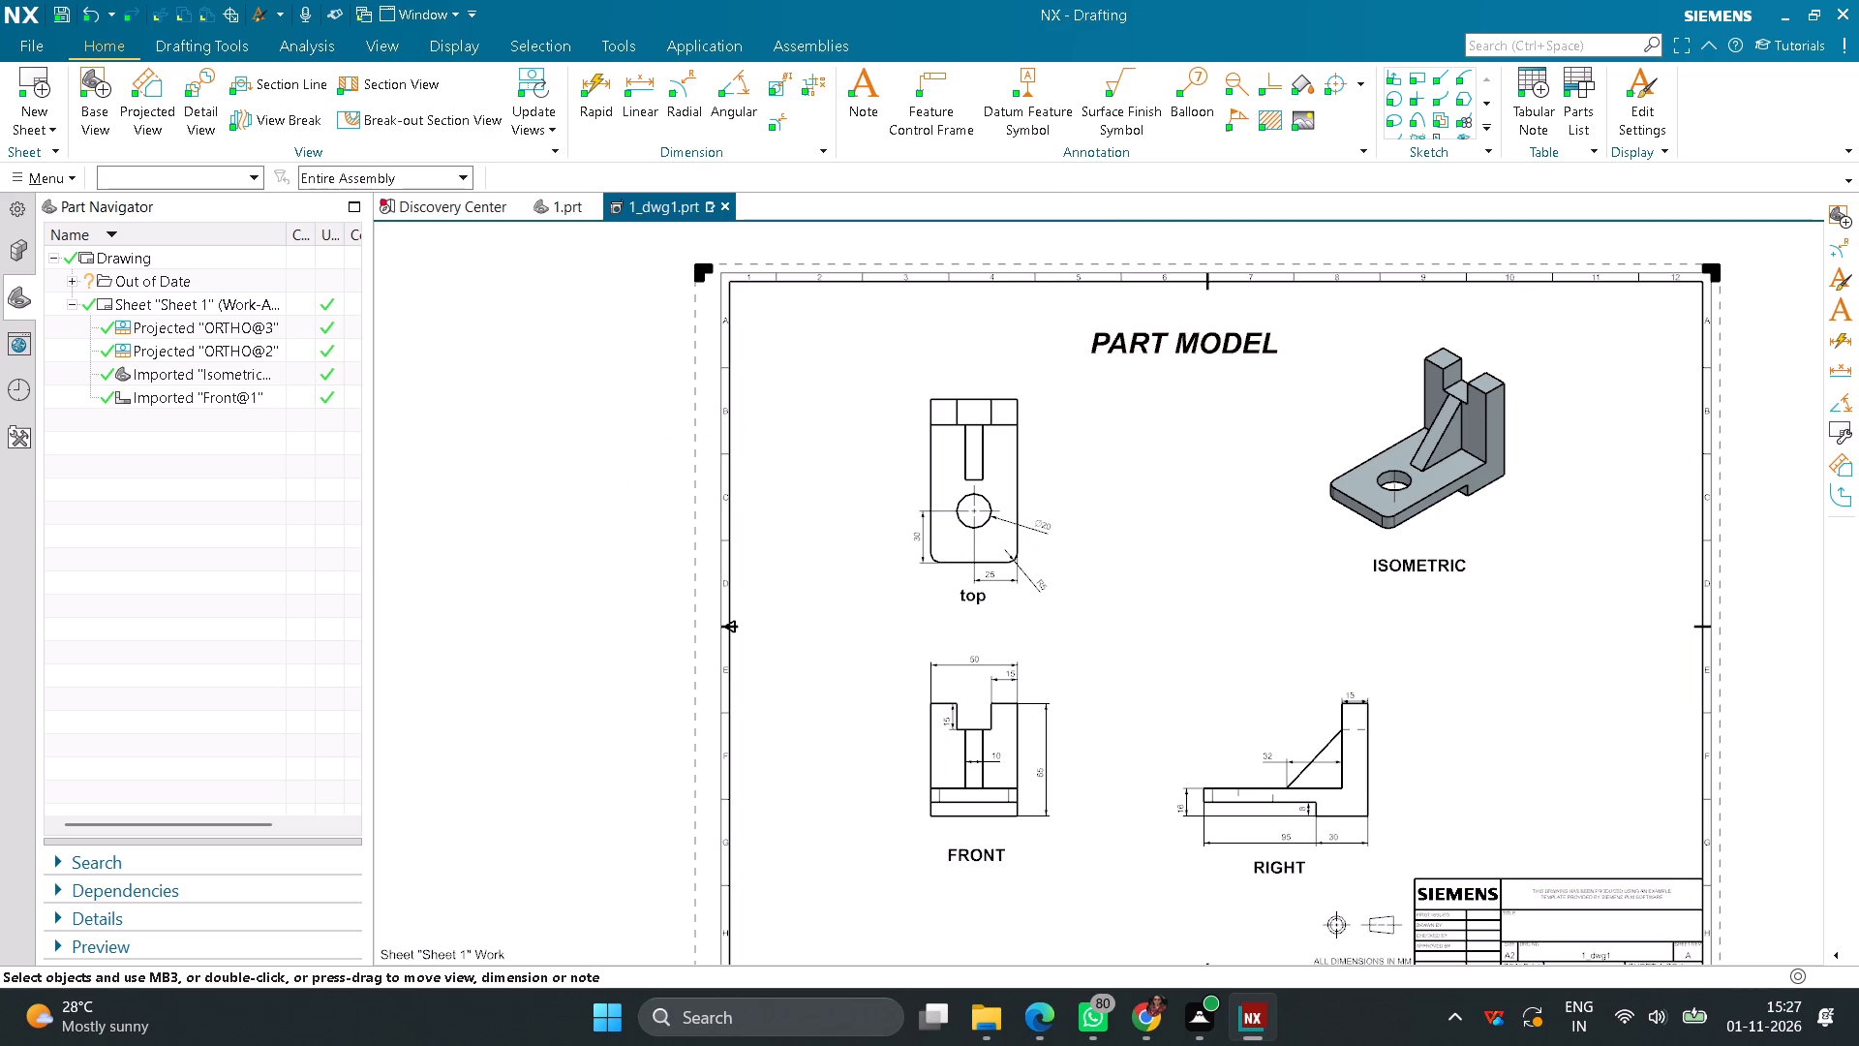
Save the completed drawing along with any modified components.
scroll(1219, 556, down, 4)
scroll(1388, 752, up, 4)
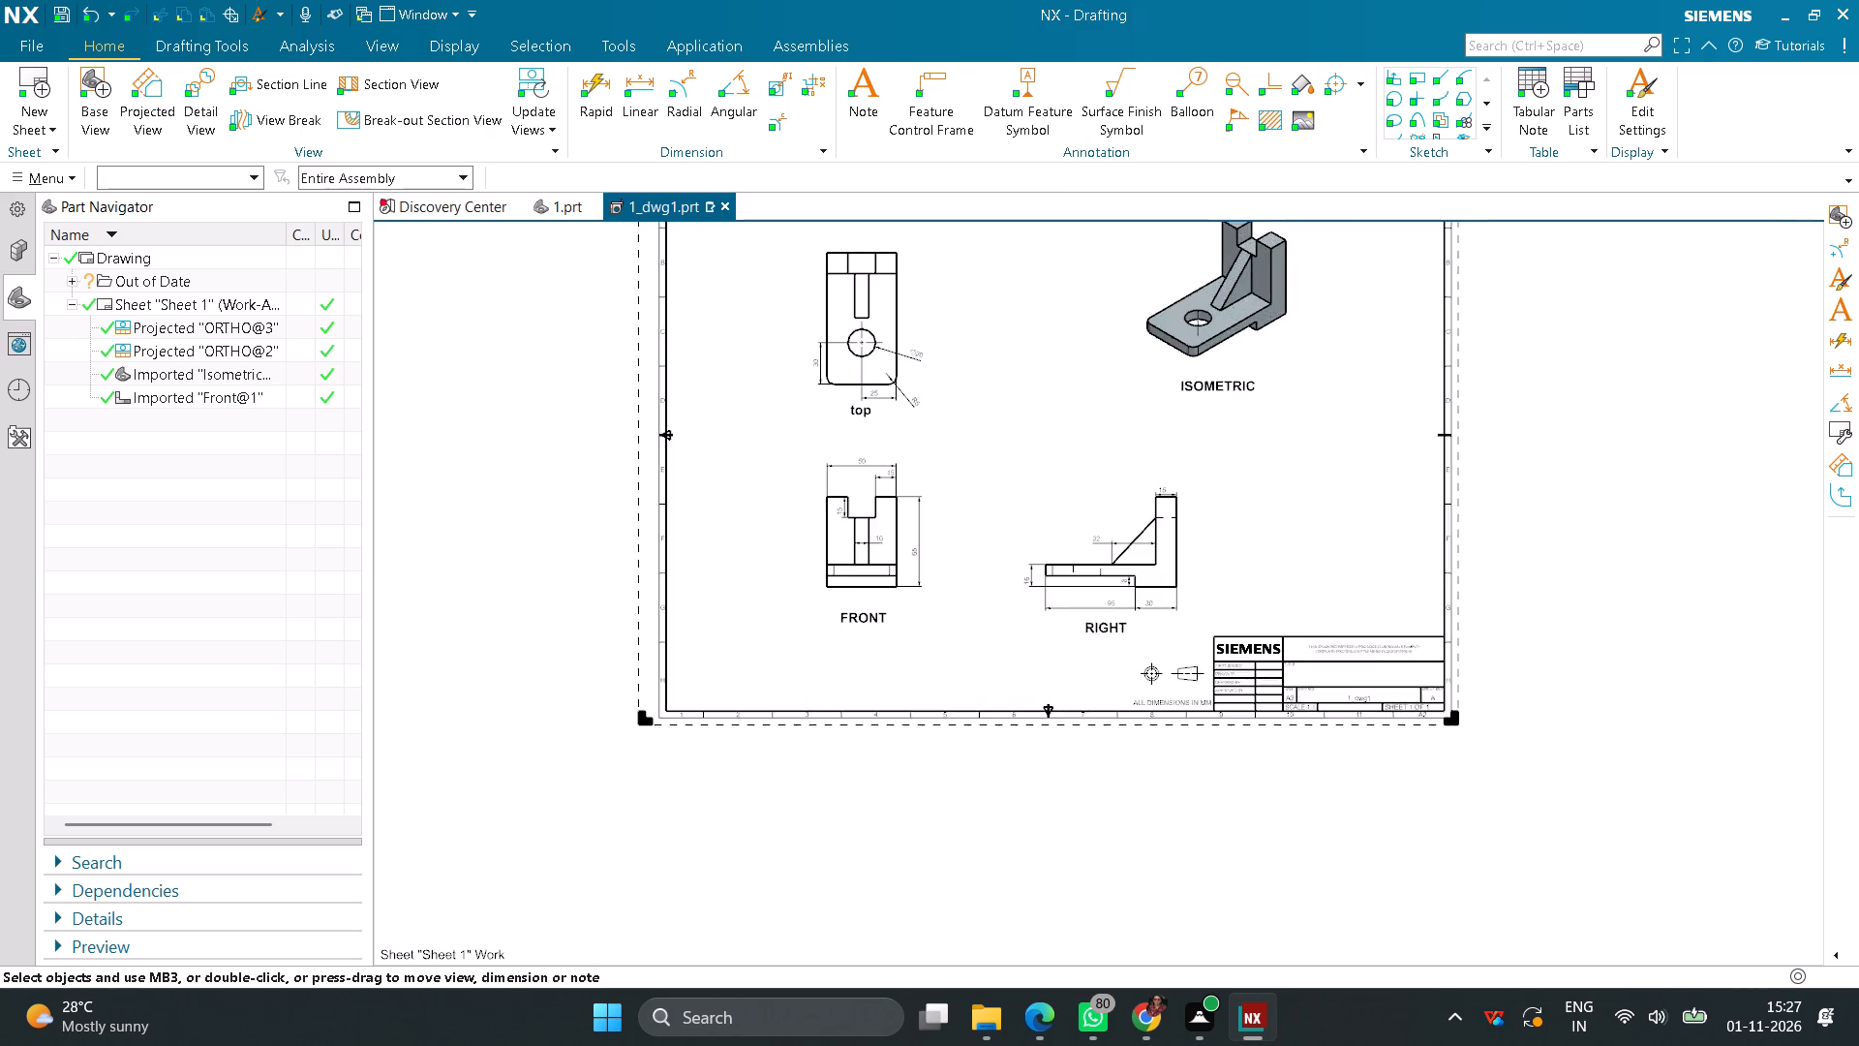
scroll(1388, 749, up, 2)
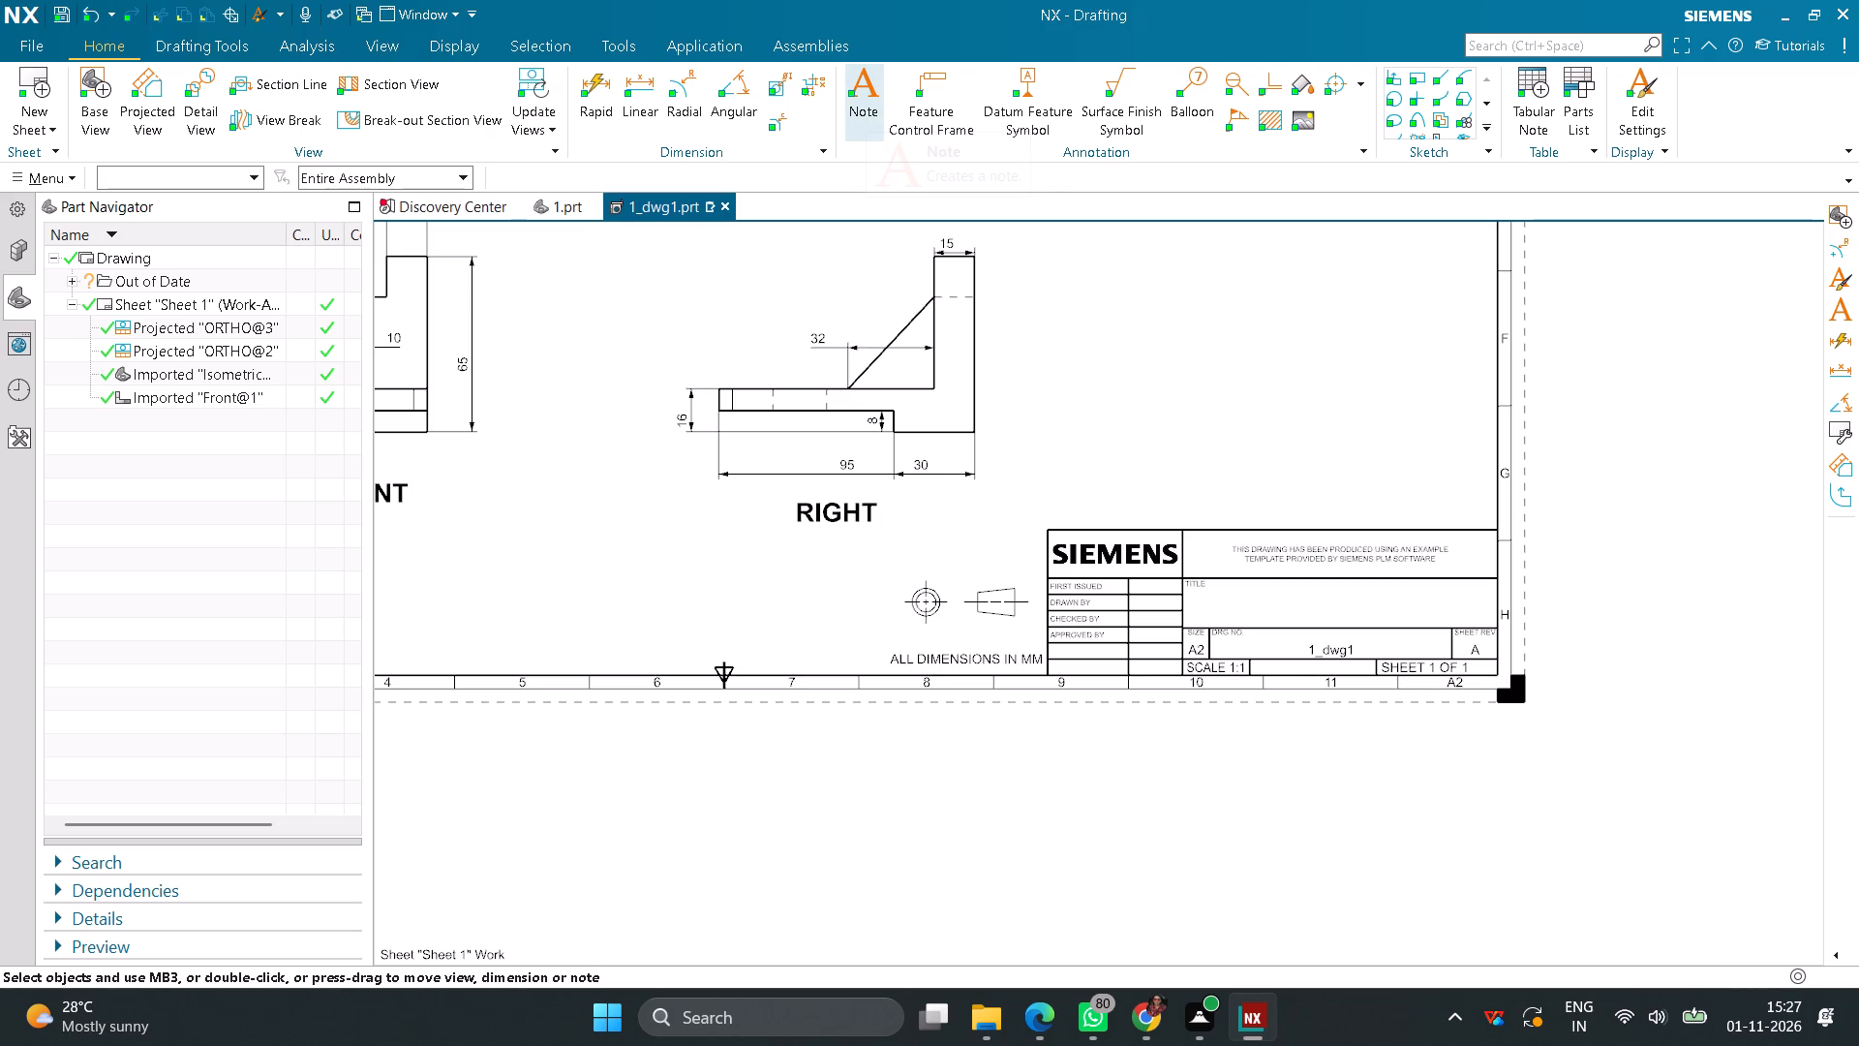
scroll(1202, 415, down, 5)
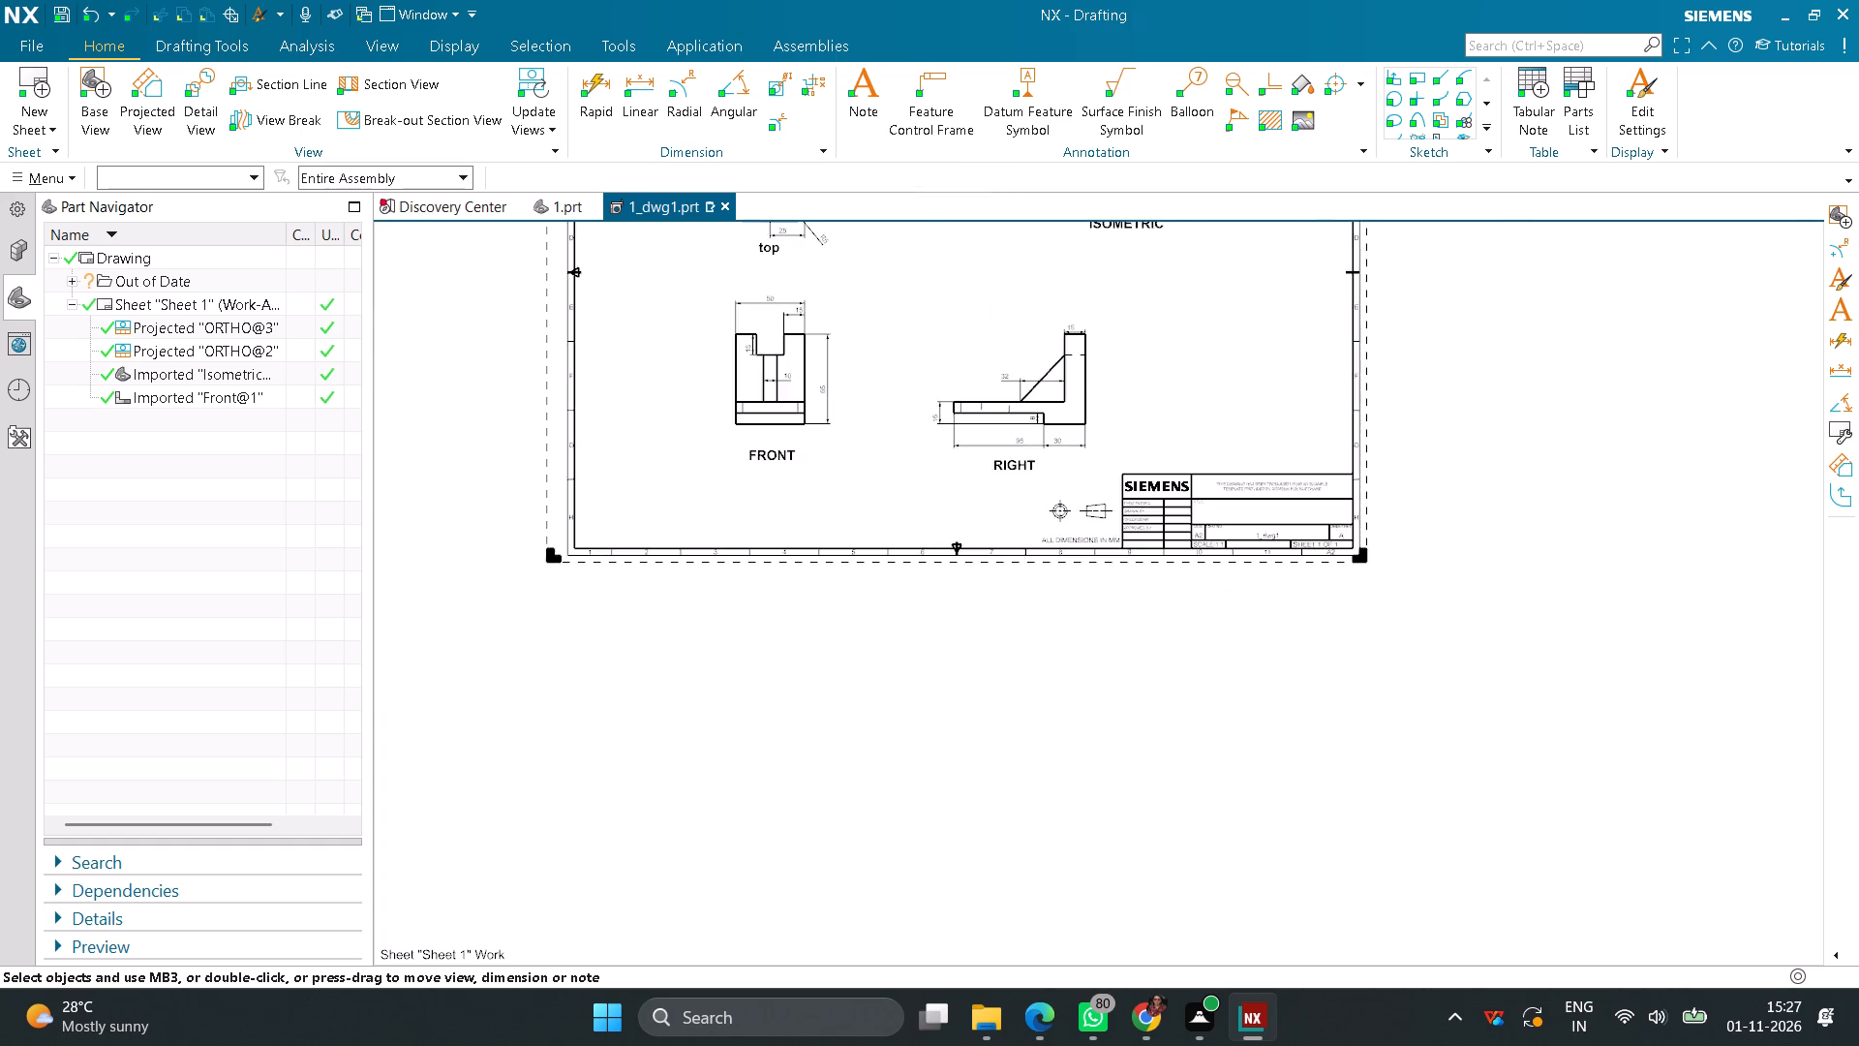
scroll(1195, 409, down, 2)
middle_drag(1179, 347, 1146, 579)
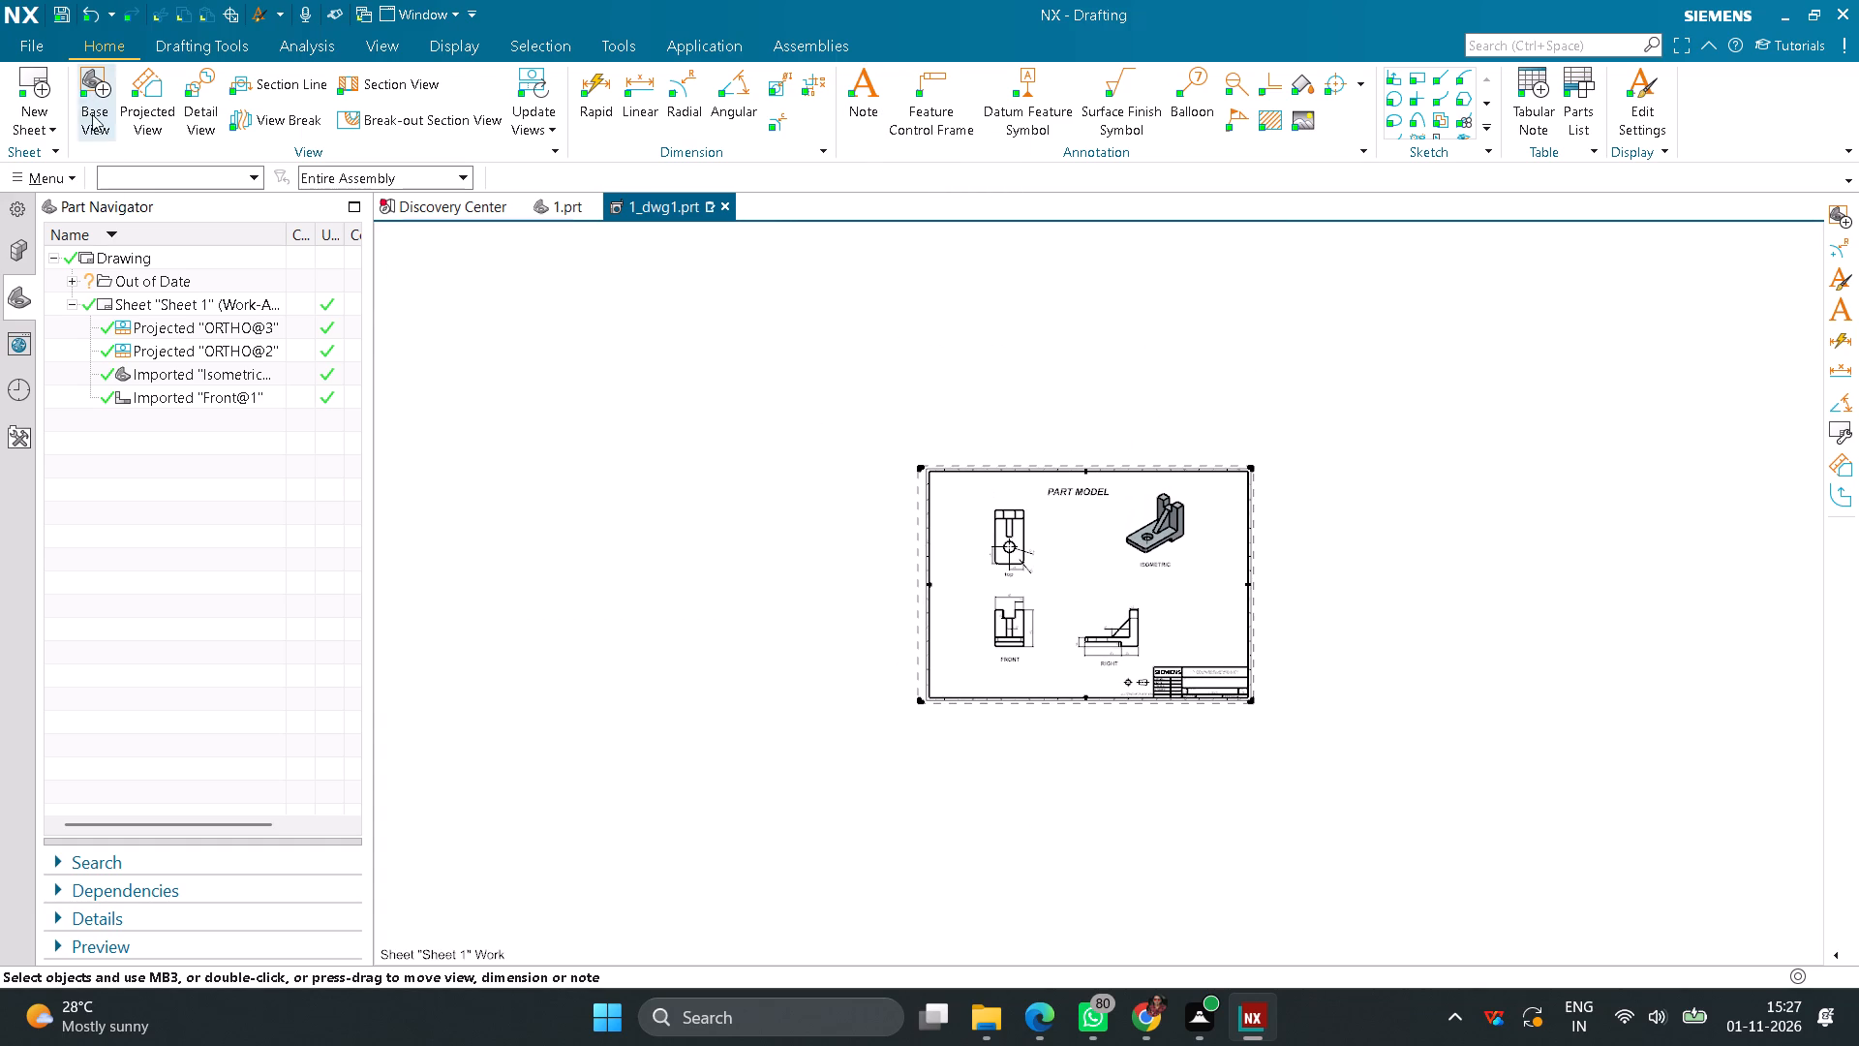
click(30, 45)
click(76, 174)
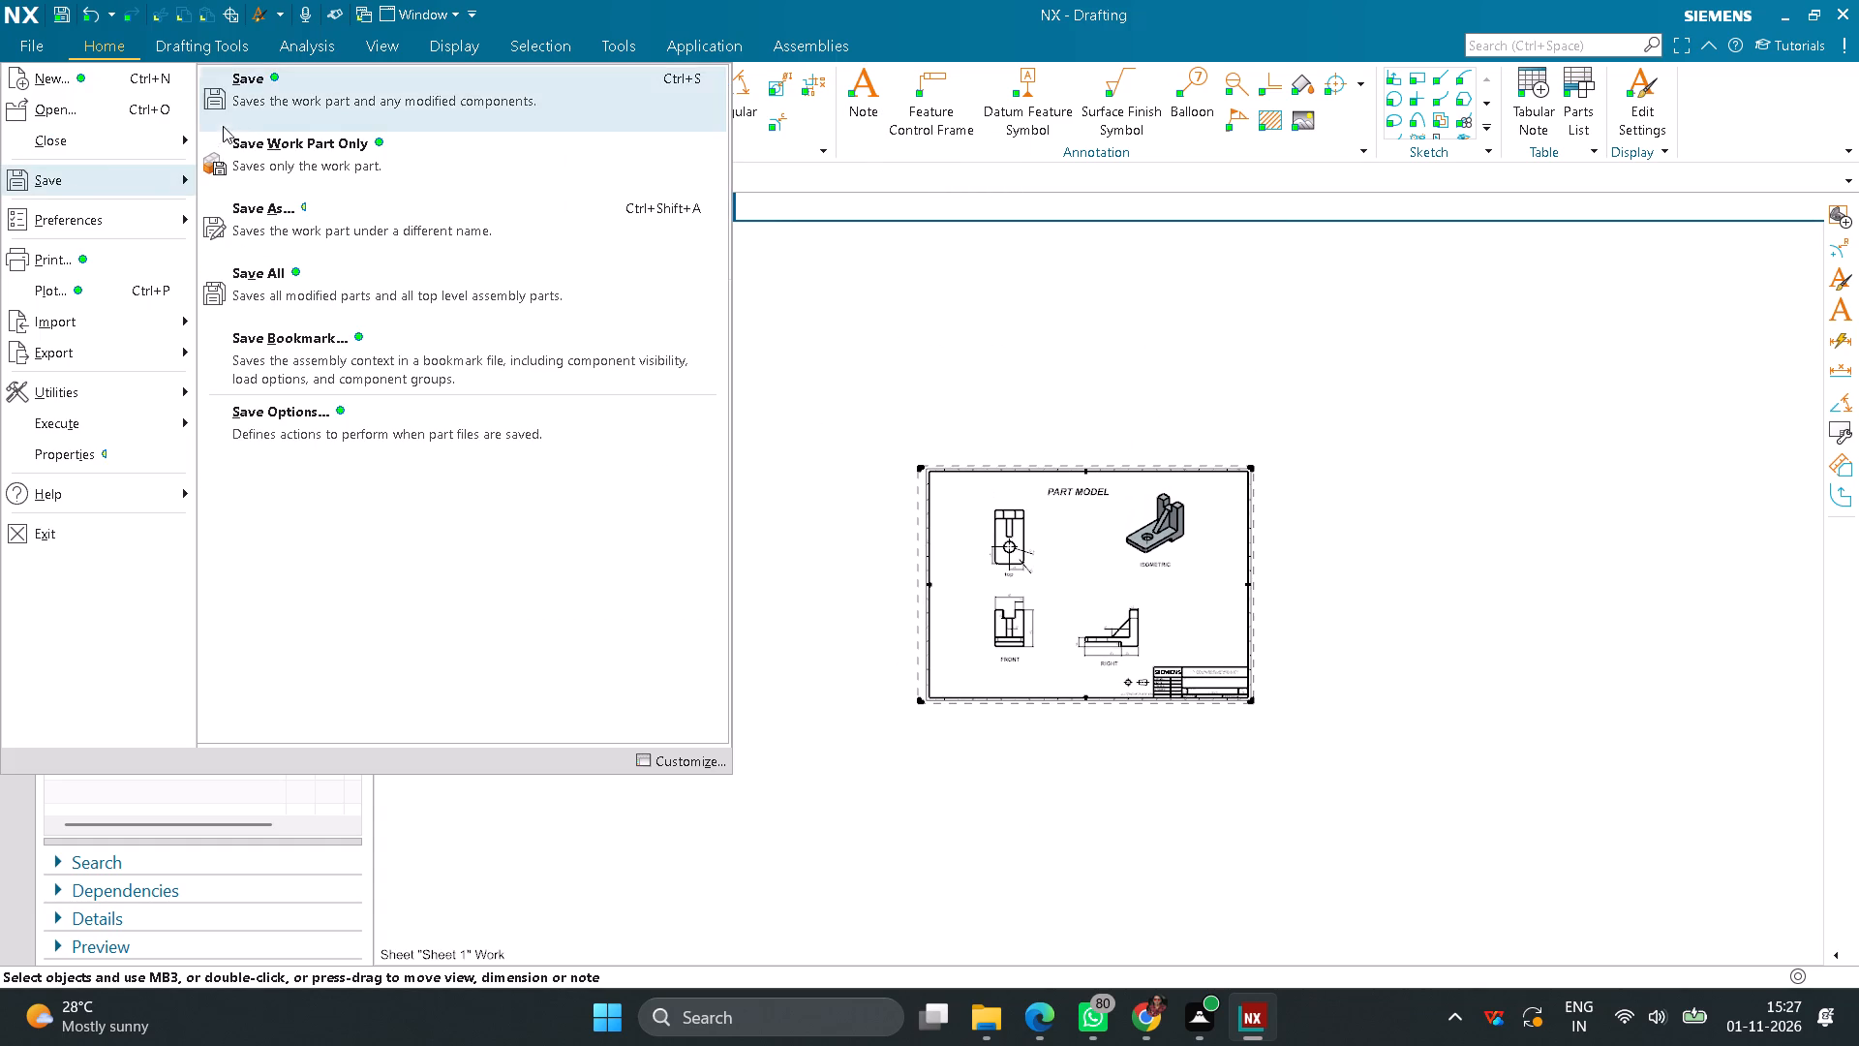
click(249, 107)
click(871, 829)
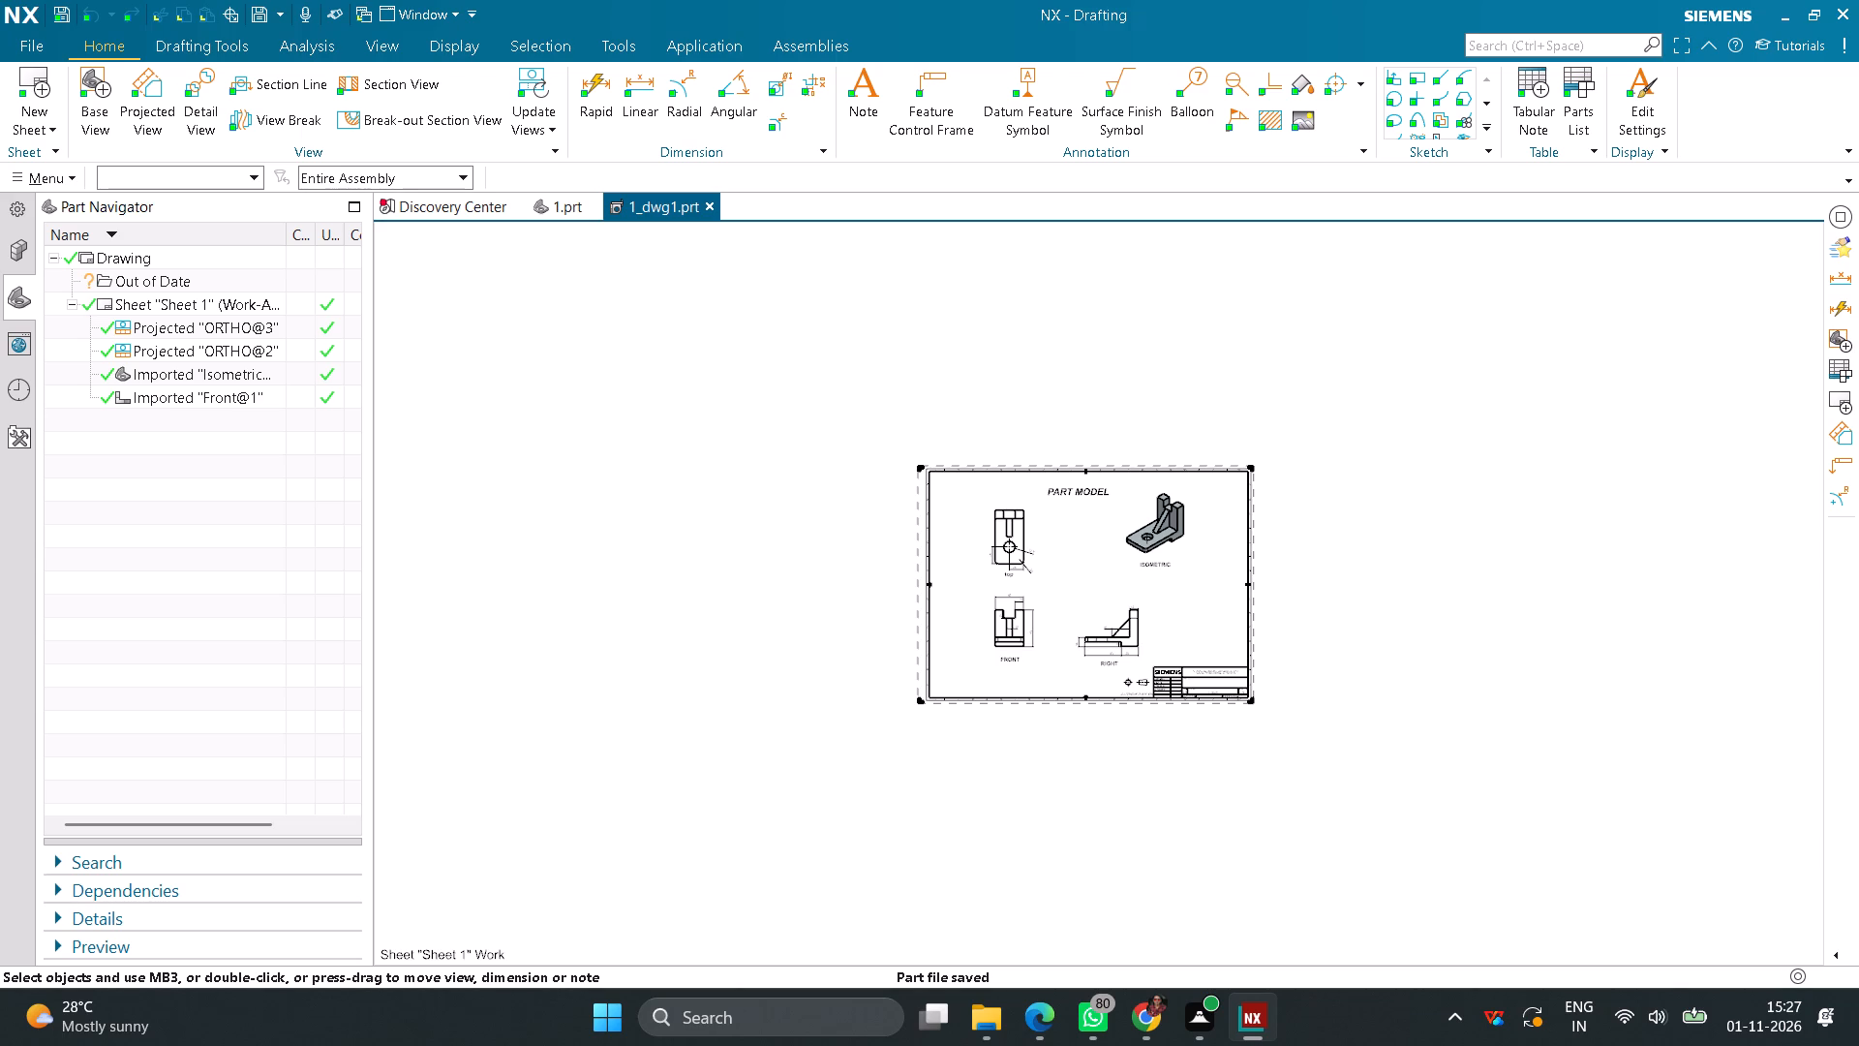
Close the drawing 1_dwg1.prt together with the part 1.prt.
click(711, 206)
click(897, 528)
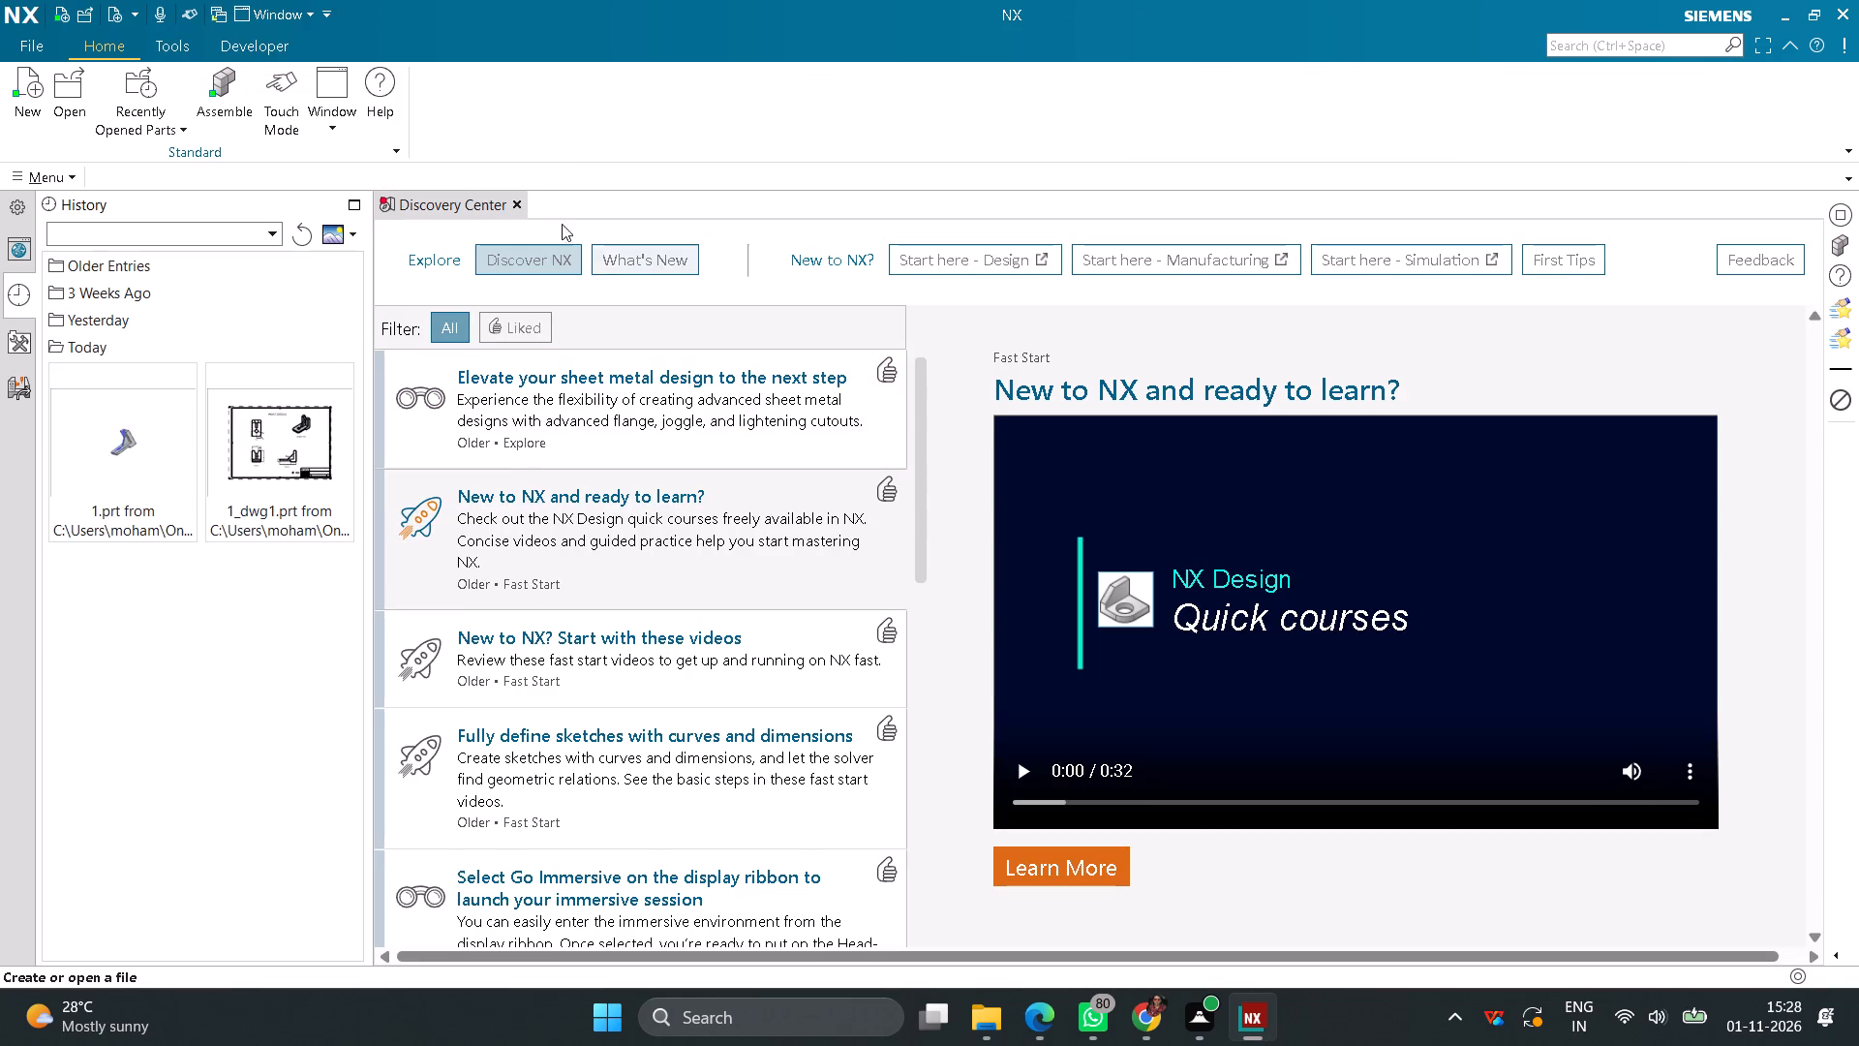
Stop the journal recording.
click(259, 53)
click(390, 104)
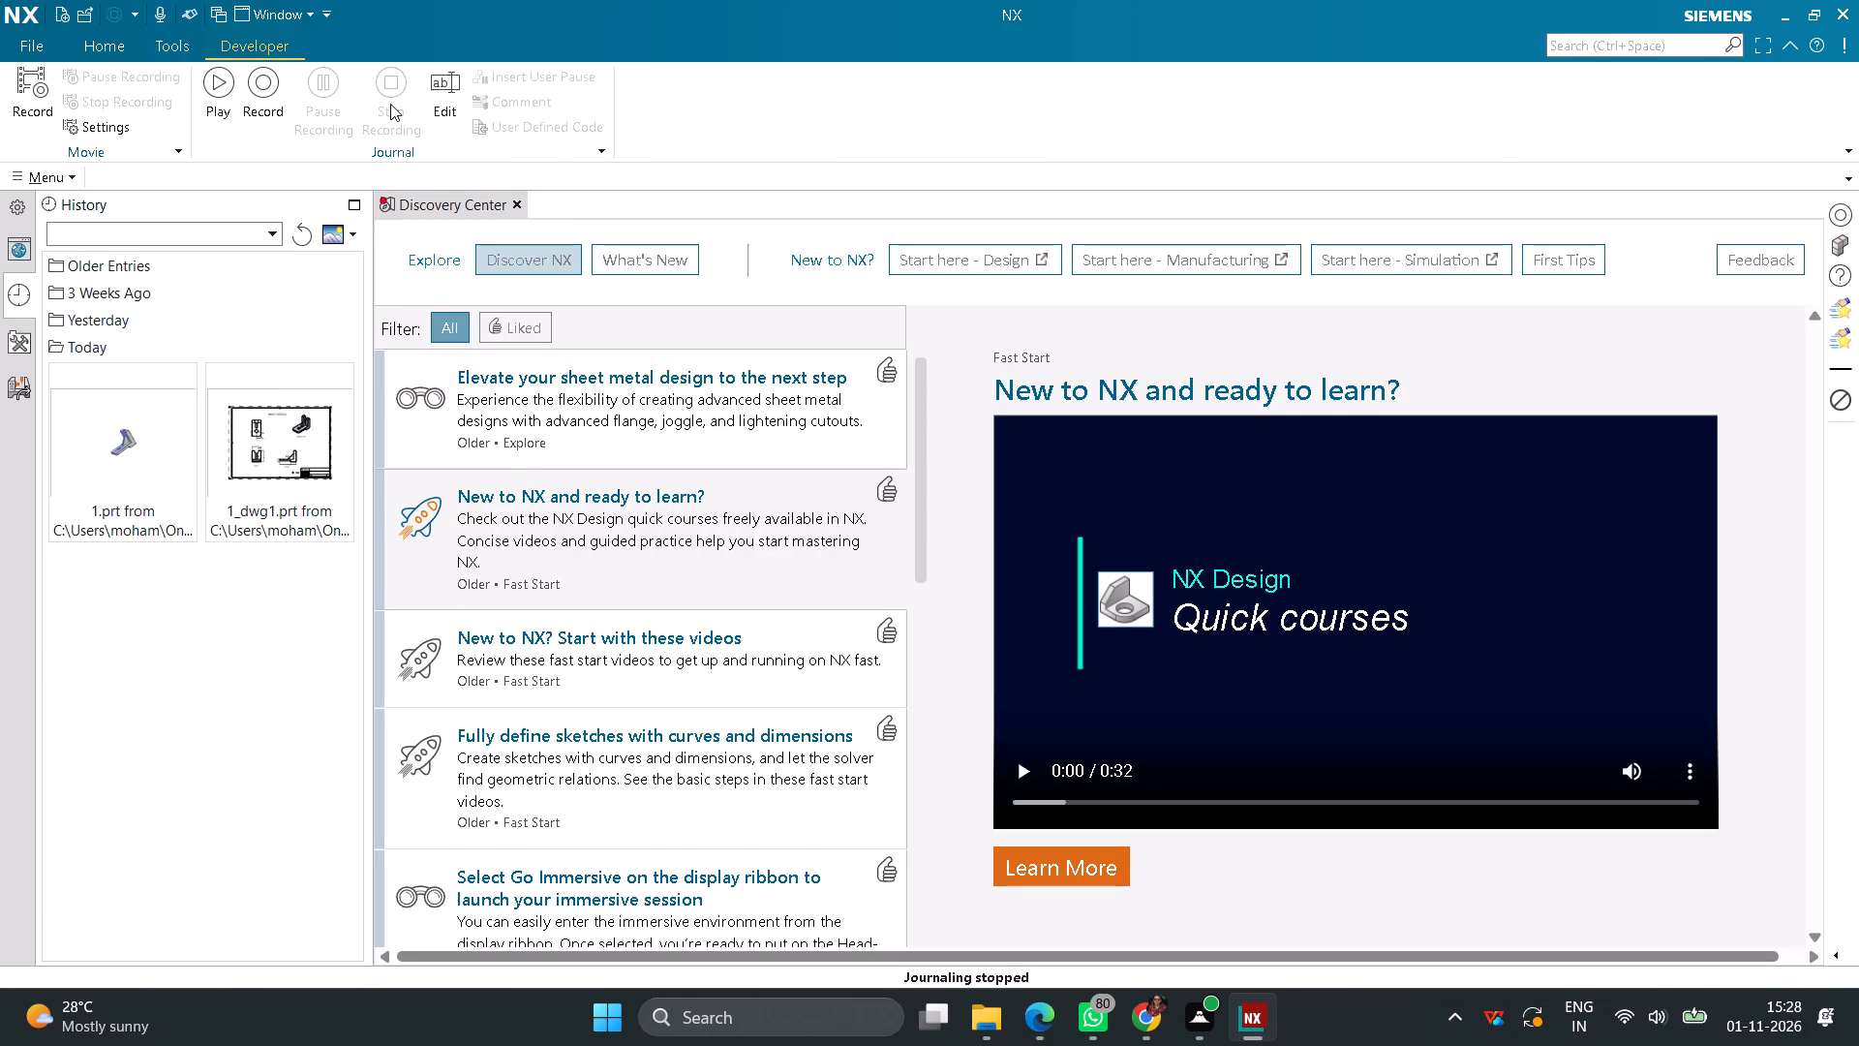